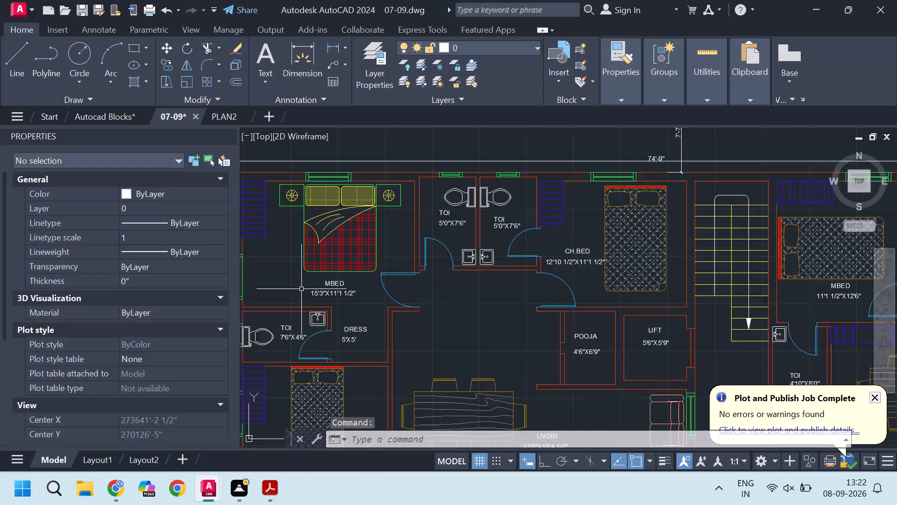
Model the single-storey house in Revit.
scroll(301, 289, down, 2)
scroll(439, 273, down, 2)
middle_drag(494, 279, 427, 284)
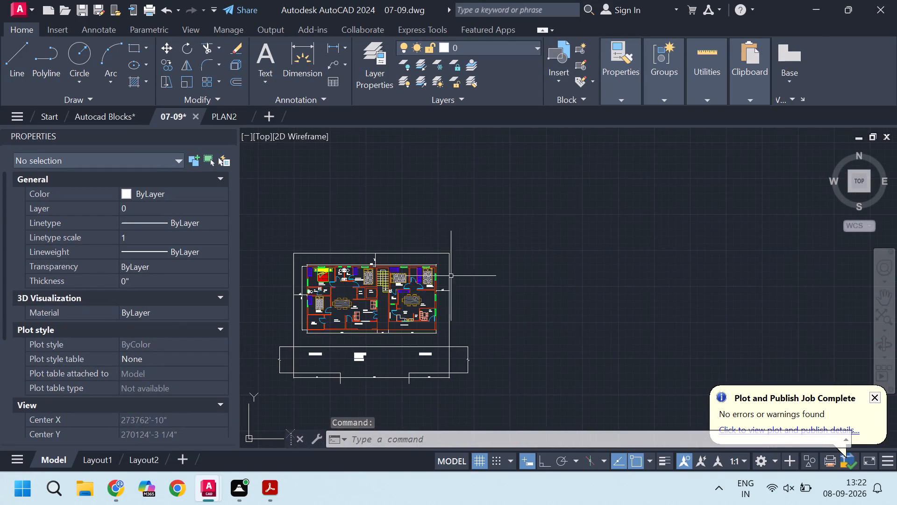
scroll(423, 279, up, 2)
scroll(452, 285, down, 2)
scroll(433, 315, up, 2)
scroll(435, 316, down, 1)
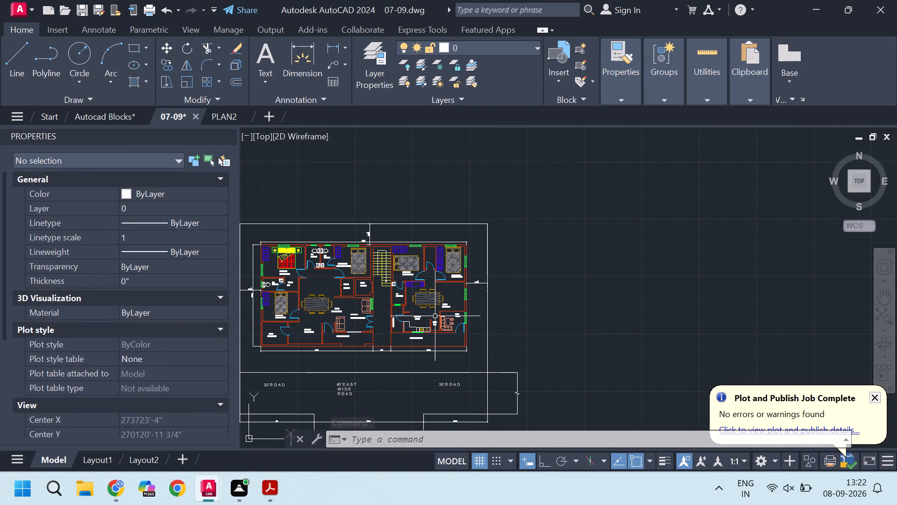
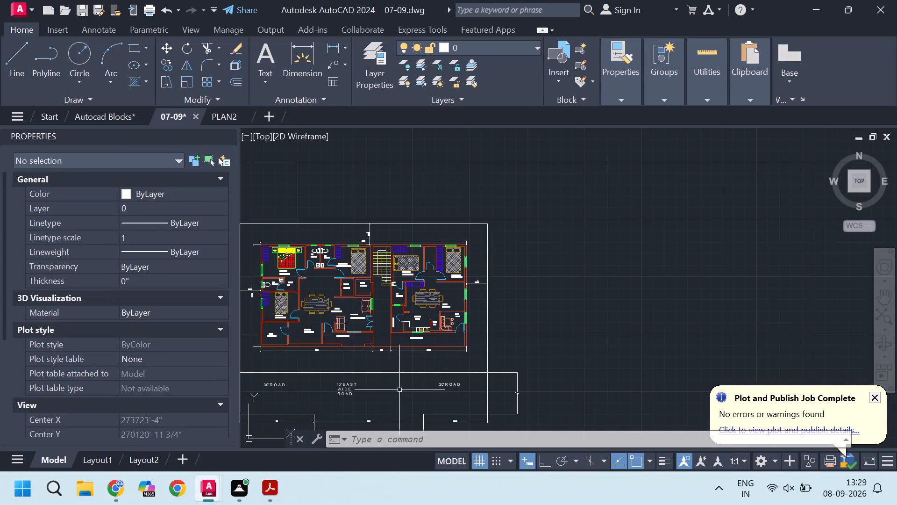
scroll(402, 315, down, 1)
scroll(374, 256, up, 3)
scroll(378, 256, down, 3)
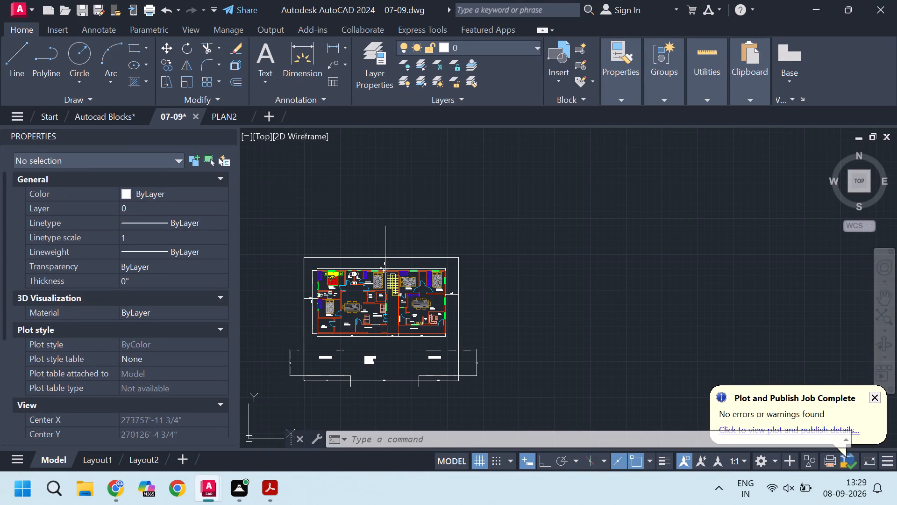
Switch to the open PLAN2 drawing to view its floor plan.
click(230, 116)
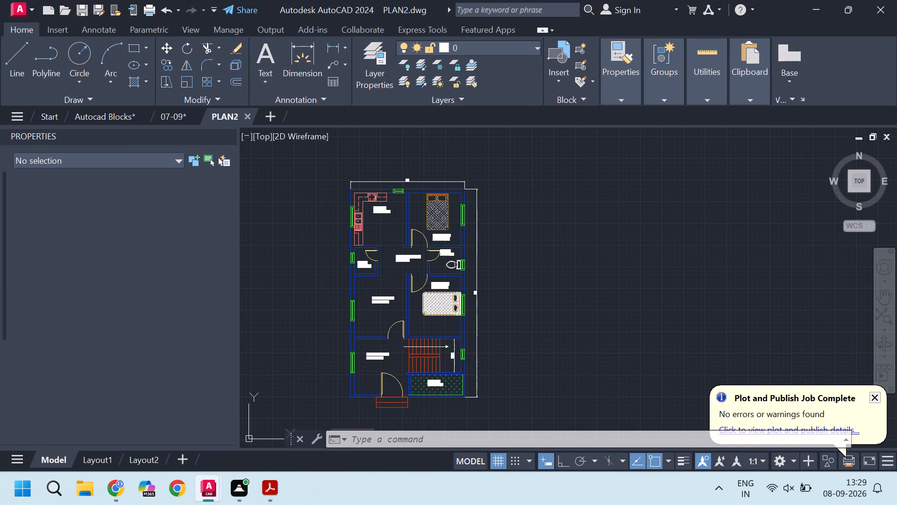
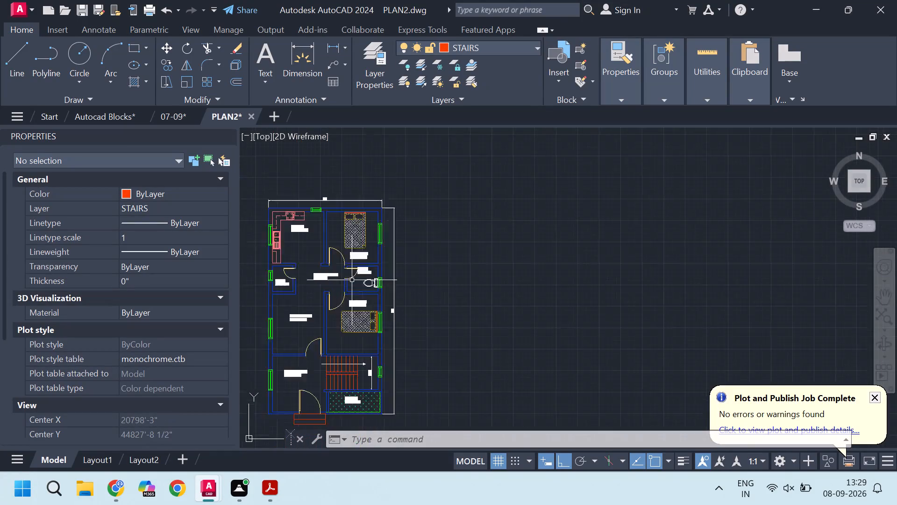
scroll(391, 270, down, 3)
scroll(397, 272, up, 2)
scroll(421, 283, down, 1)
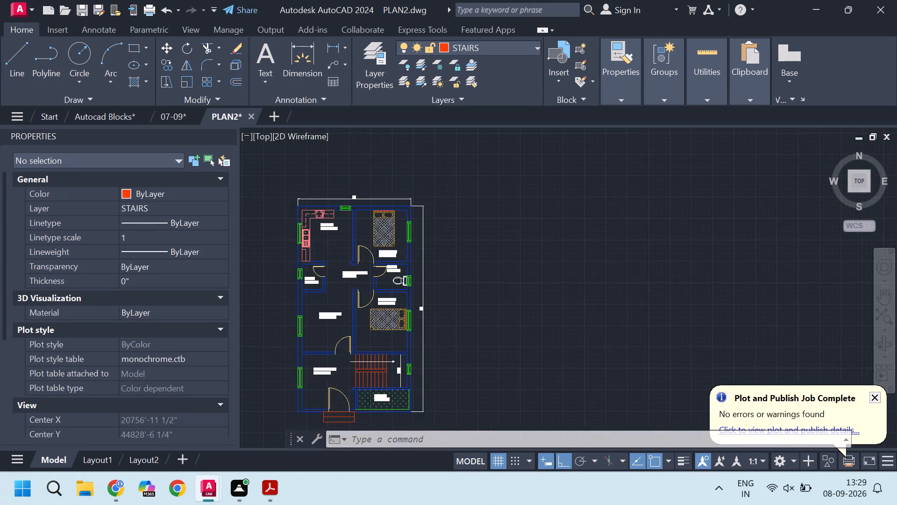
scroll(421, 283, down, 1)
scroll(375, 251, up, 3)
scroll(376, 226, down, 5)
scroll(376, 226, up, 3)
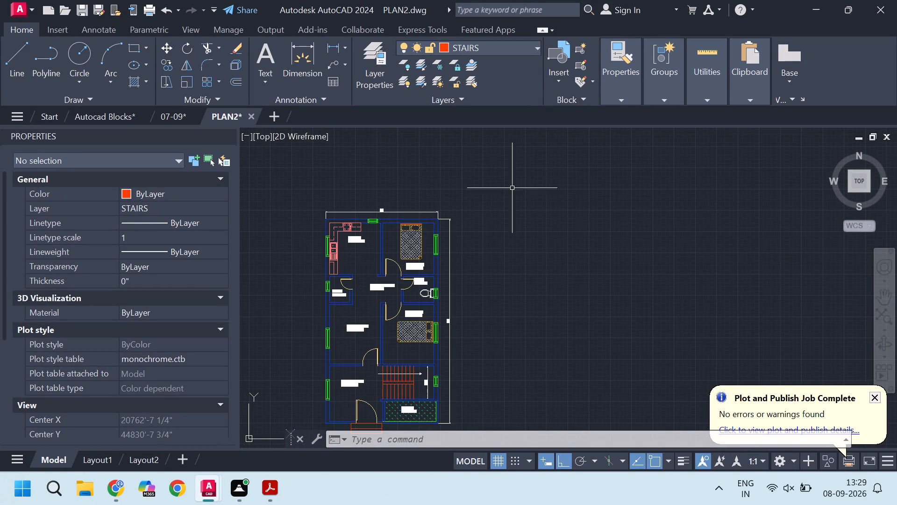
Quit the application, discarding the changes to PLAN2 and 07-09, but cancel at the Autocad Blocks drawing to keep it open.
click(886, 6)
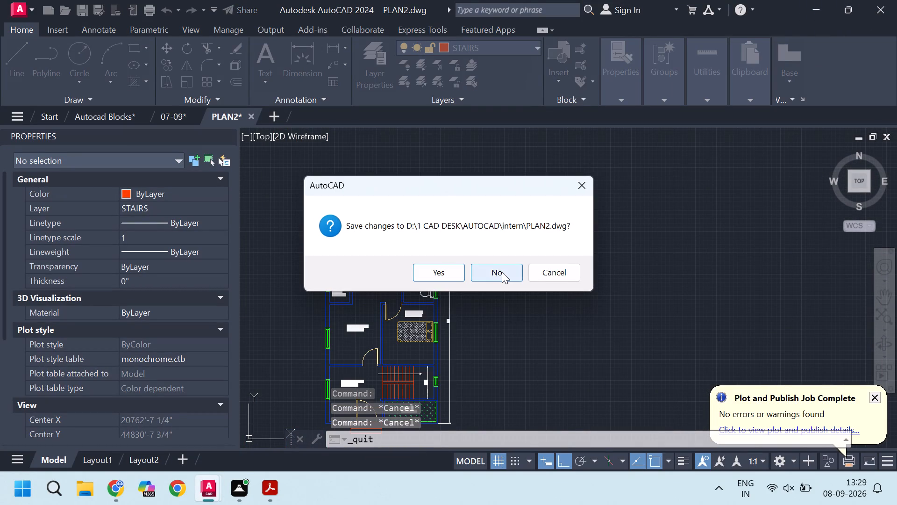
click(502, 272)
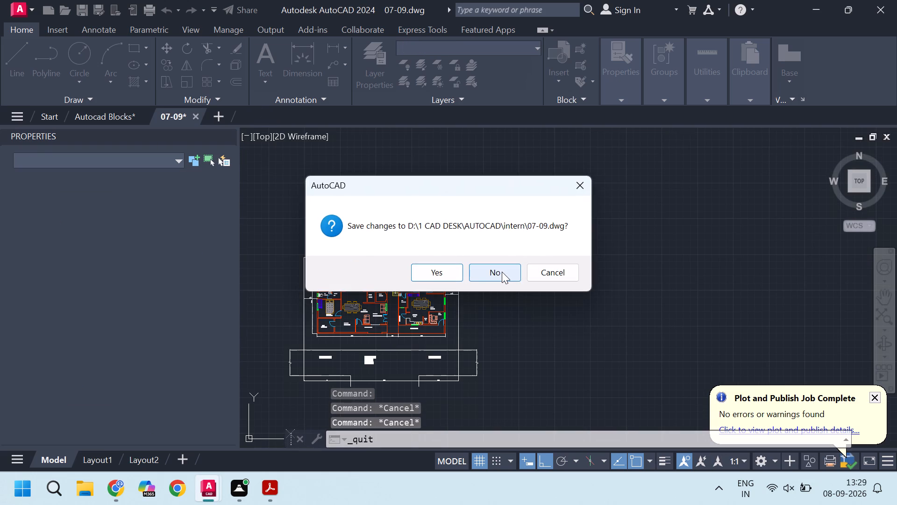
click(502, 272)
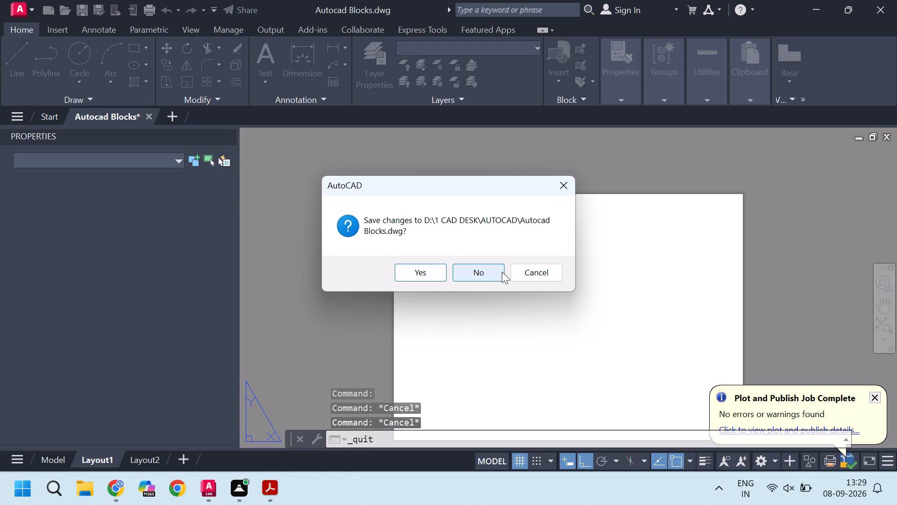
click(548, 281)
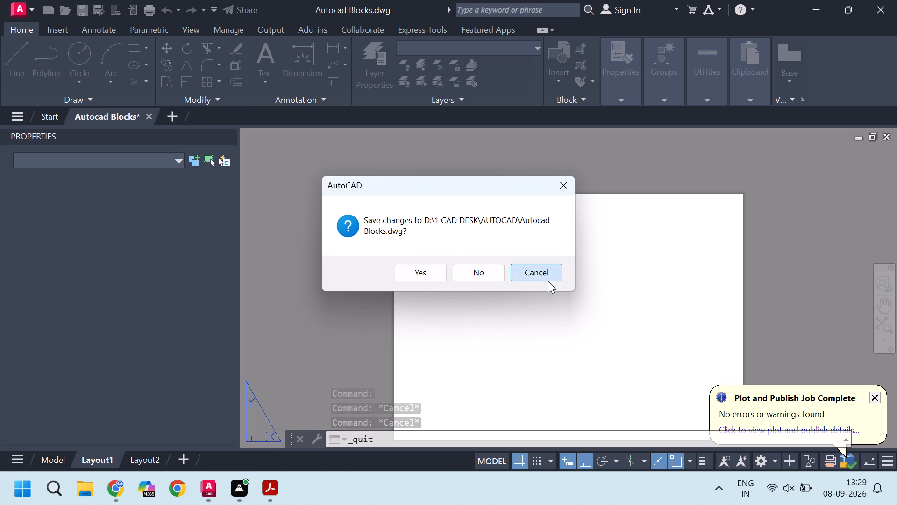
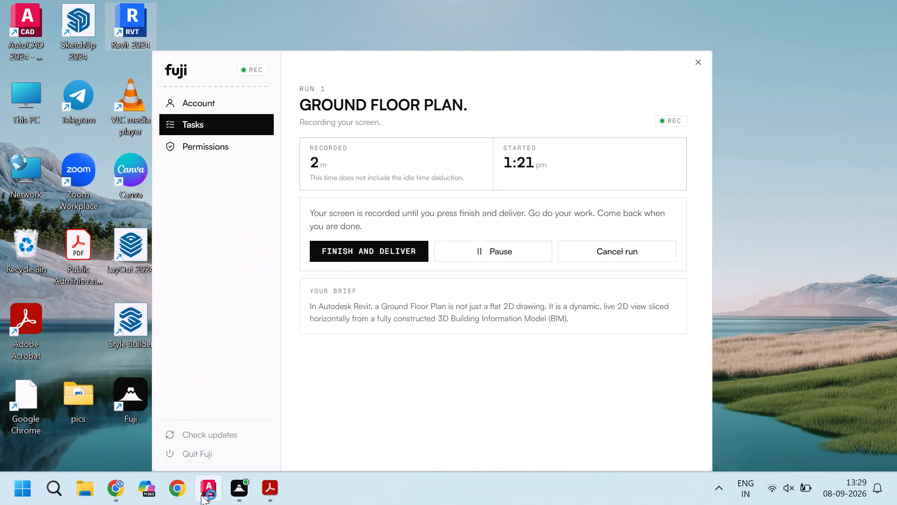
Return to the Autocad Blocks drawing in AutoCAD, switch to model space and examine the block library around the Kitchens & Baths section.
click(260, 431)
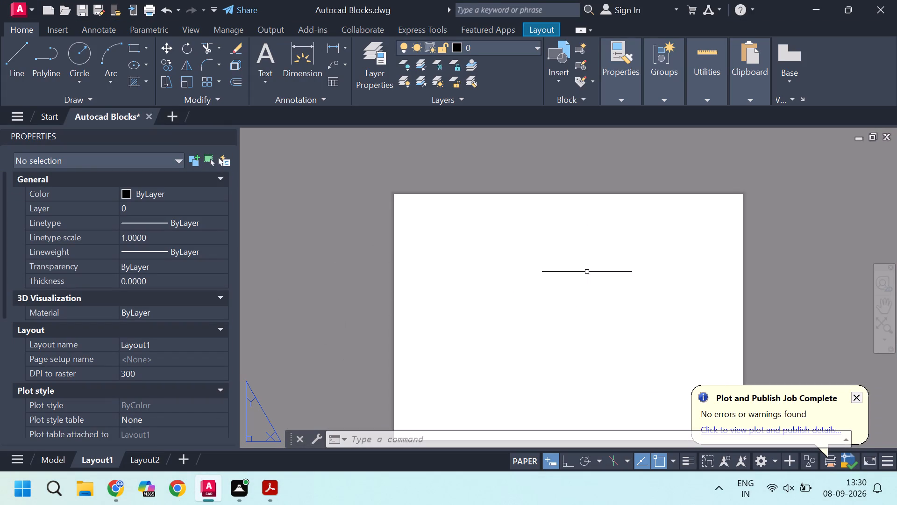
scroll(451, 221, down, 7)
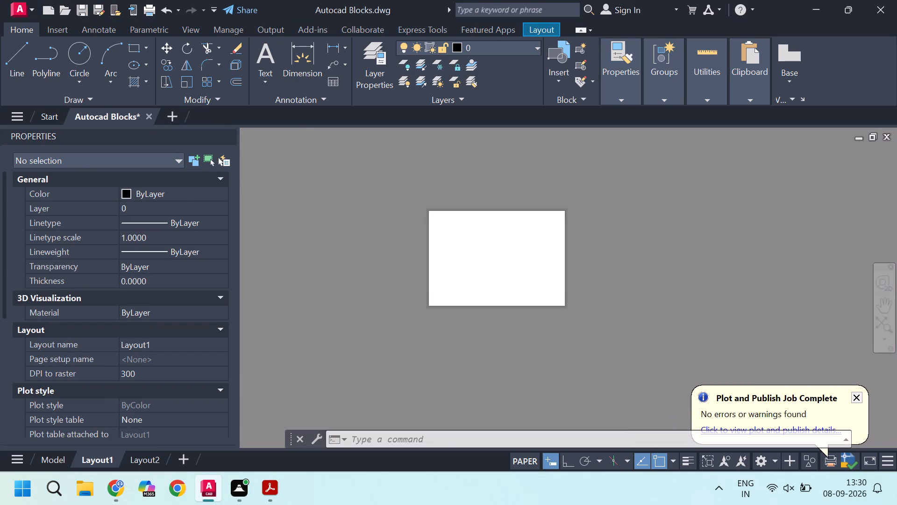
click(45, 459)
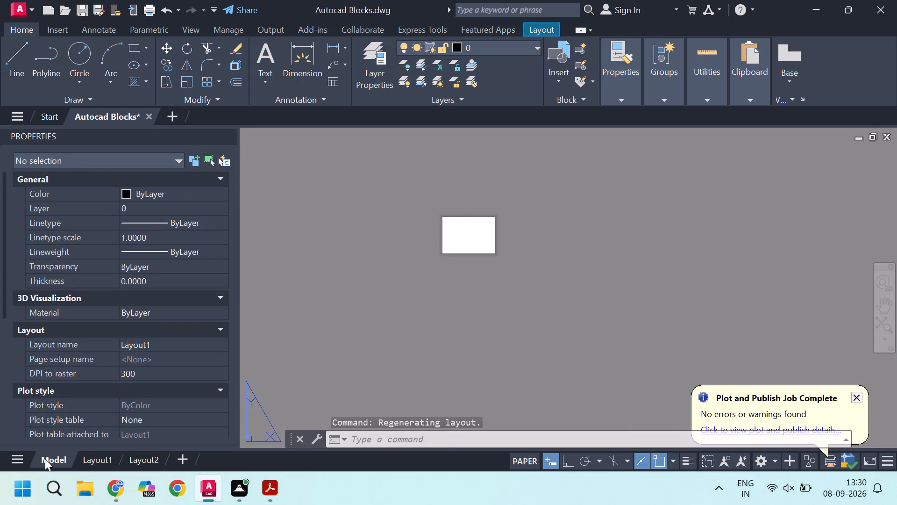
scroll(421, 298, down, 3)
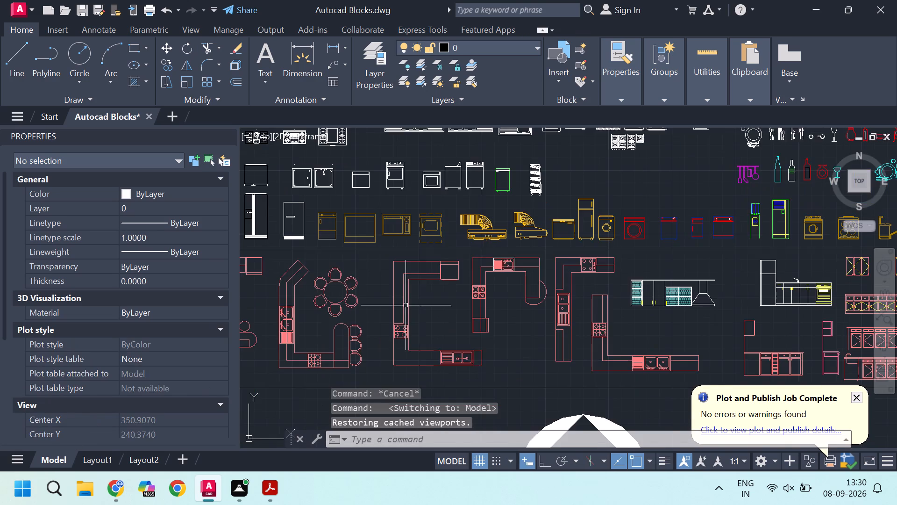
scroll(406, 305, down, 6)
scroll(380, 327, up, 2)
scroll(380, 327, down, 4)
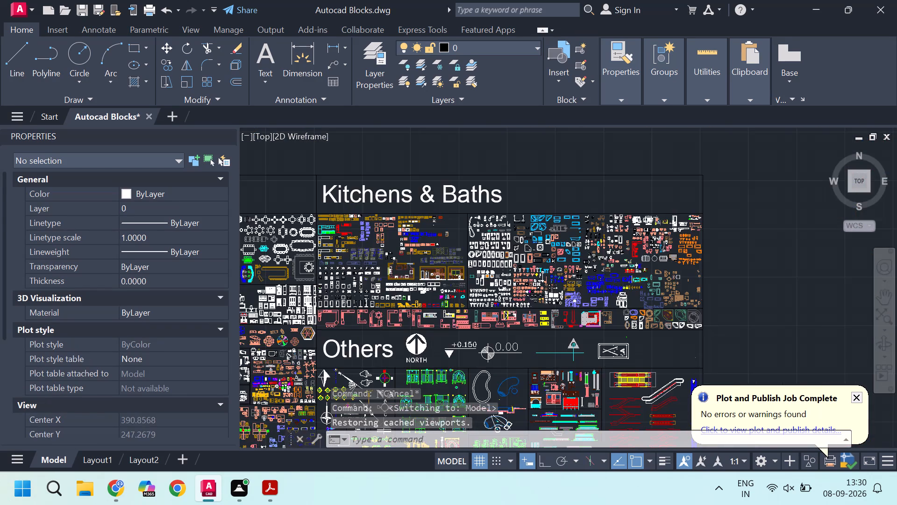
scroll(380, 327, down, 3)
scroll(380, 327, up, 4)
scroll(382, 325, down, 4)
scroll(382, 325, up, 3)
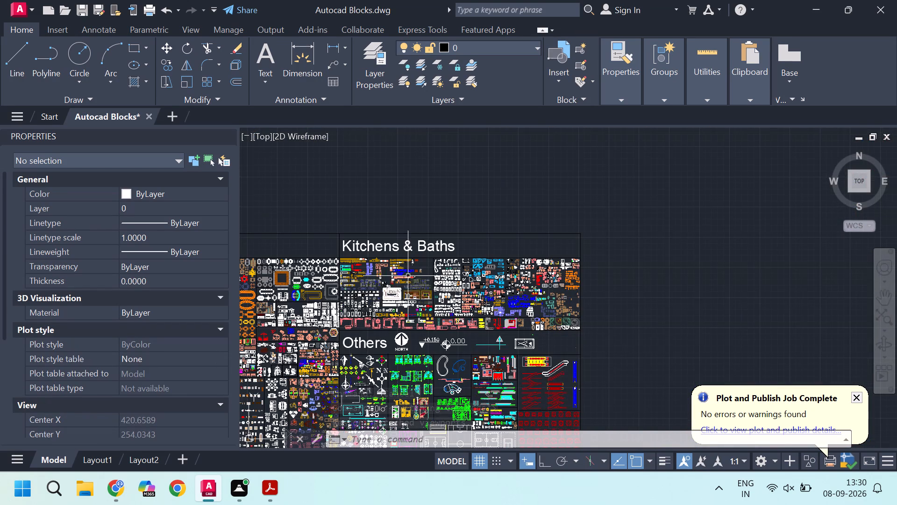
scroll(427, 266, down, 7)
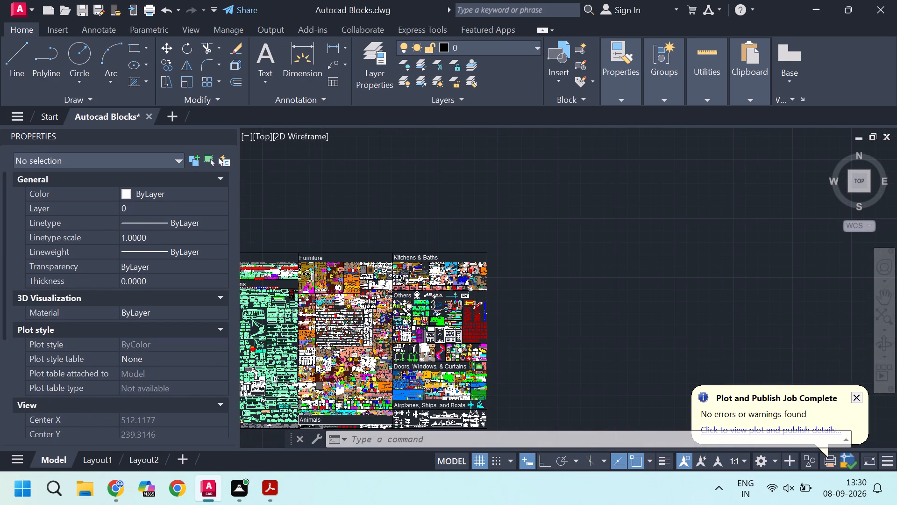
scroll(412, 302, up, 3)
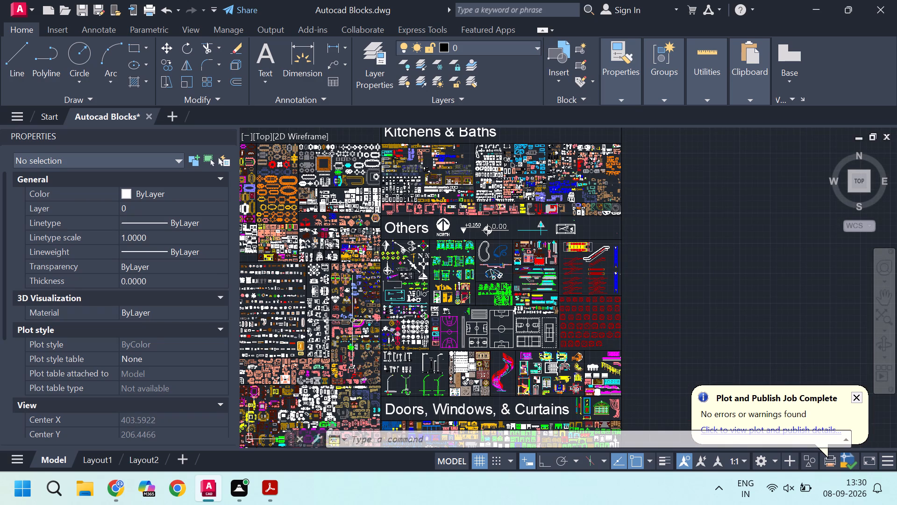
scroll(401, 272, down, 3)
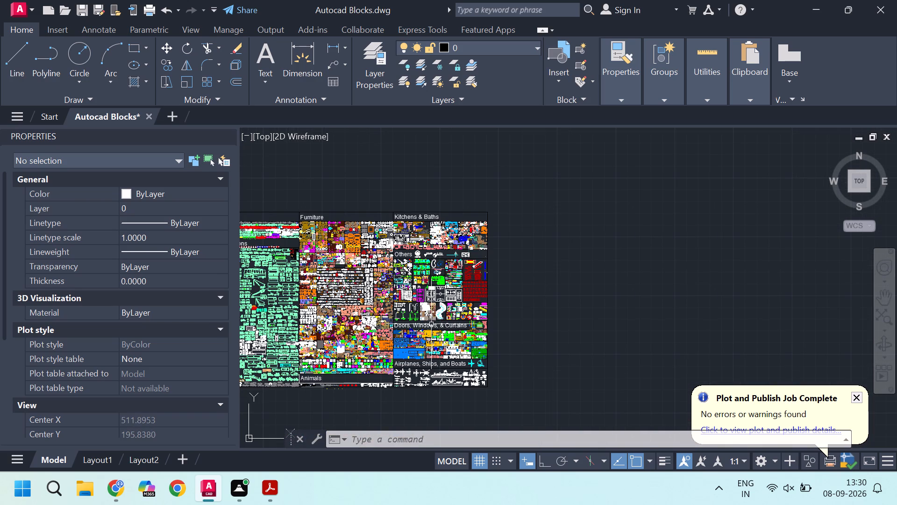
Examine the curtain, door and window blocks in the Doors, Windows, & Curtains section of the library.
scroll(434, 329, up, 8)
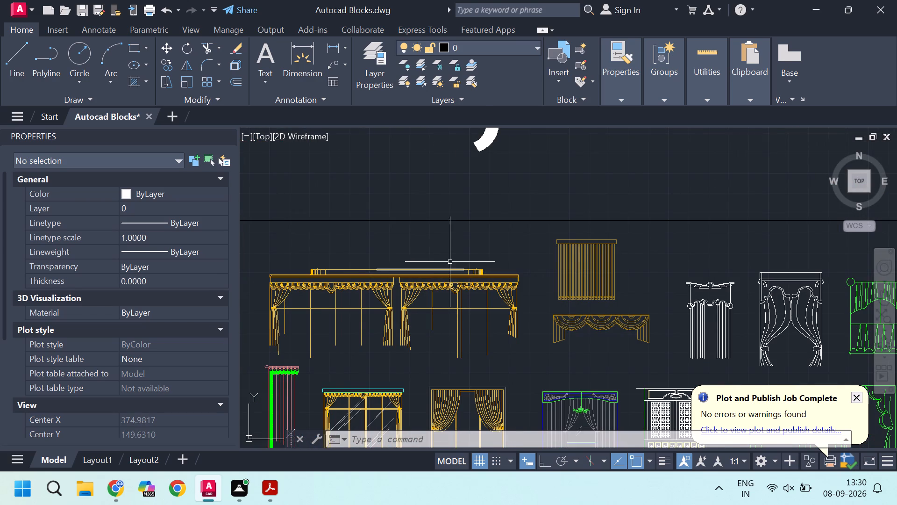
scroll(450, 262, down, 6)
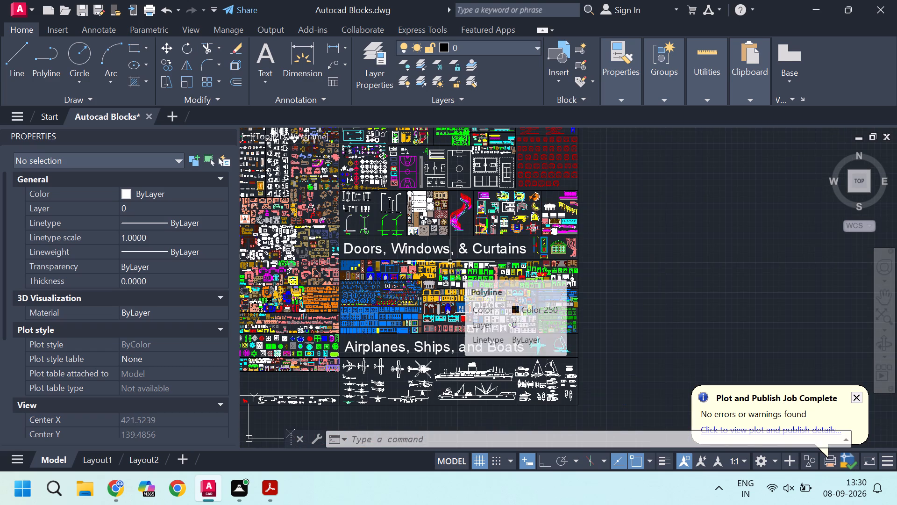
scroll(450, 262, up, 3)
scroll(453, 257, down, 1)
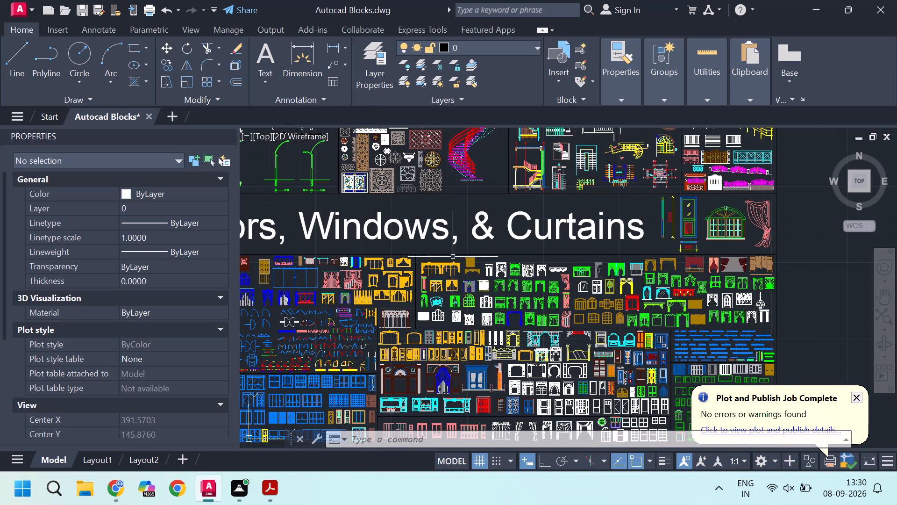
scroll(453, 257, down, 1)
scroll(453, 257, up, 7)
scroll(453, 257, down, 3)
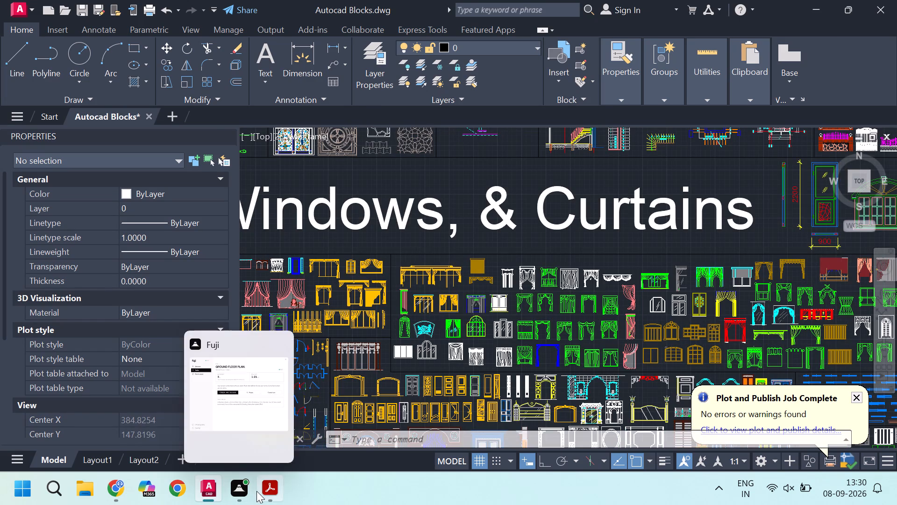
scroll(424, 272, down, 3)
scroll(424, 272, up, 4)
scroll(431, 275, down, 2)
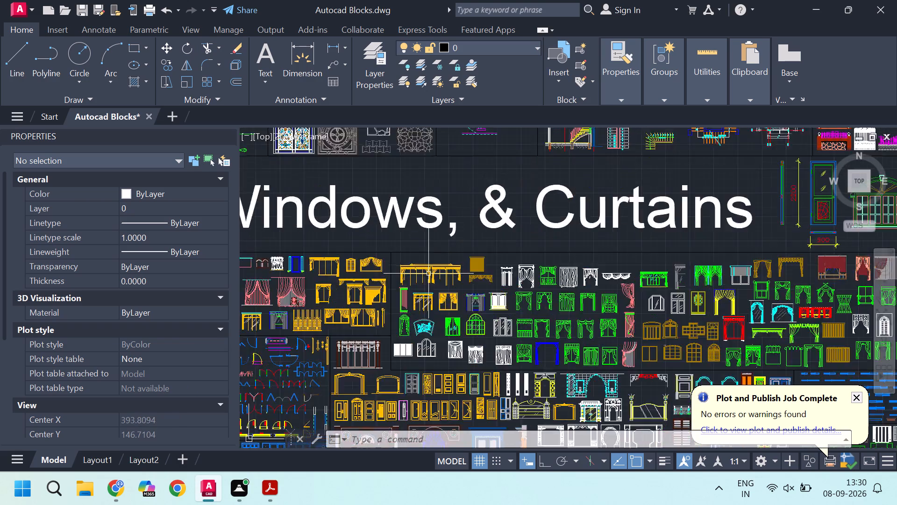
scroll(434, 278, down, 4)
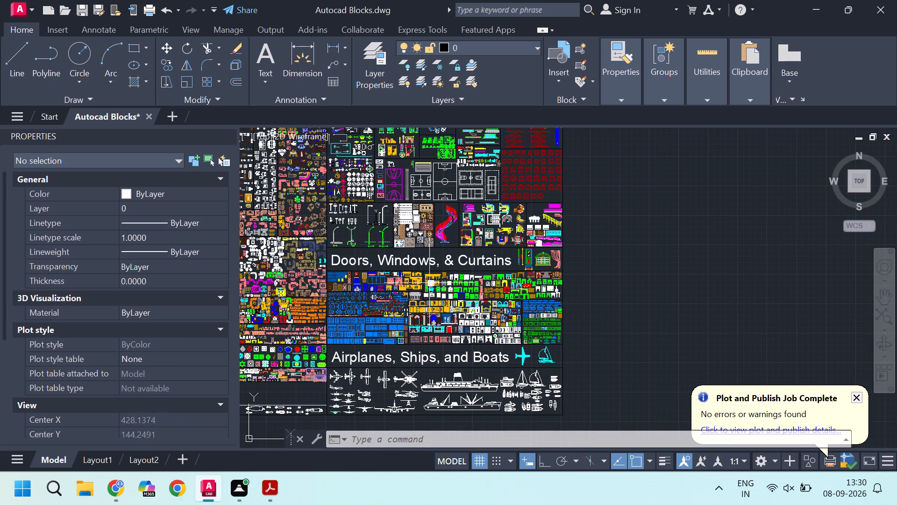
scroll(429, 283, up, 5)
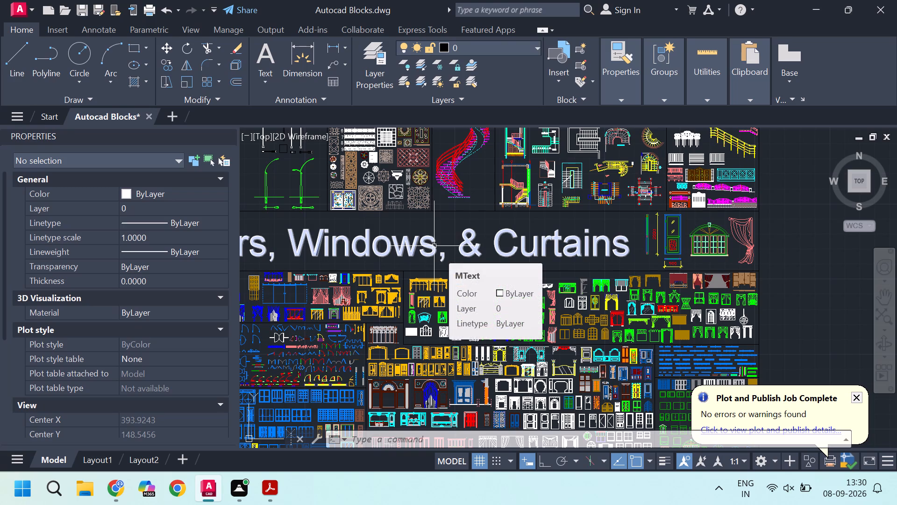
scroll(434, 246, down, 2)
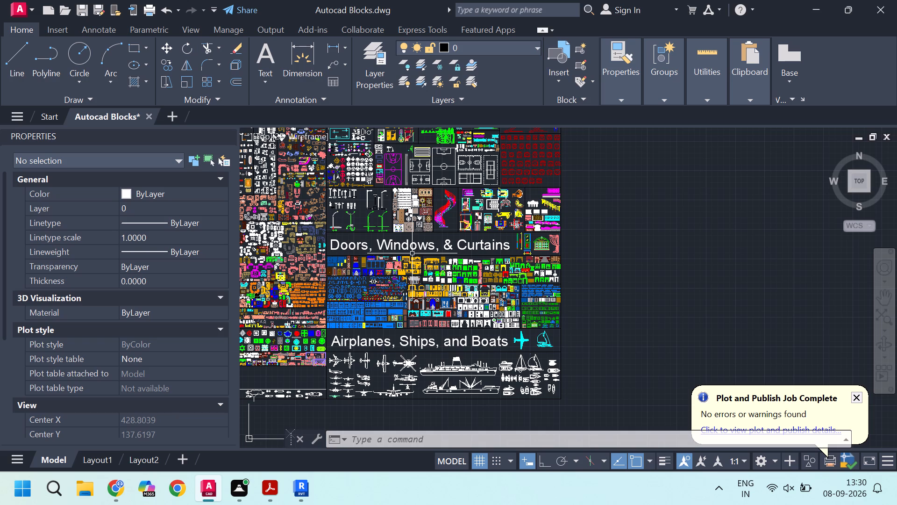
scroll(437, 252, down, 2)
scroll(479, 270, up, 2)
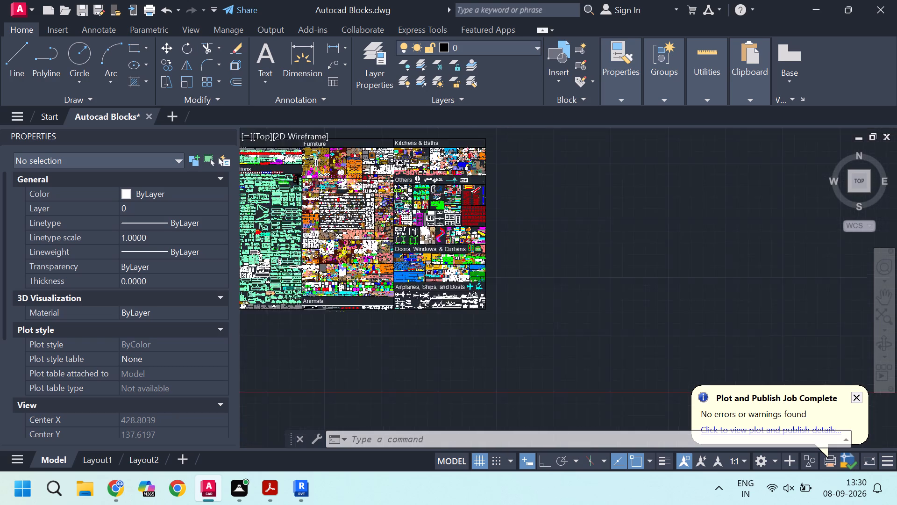
scroll(412, 235, up, 2)
scroll(390, 286, up, 3)
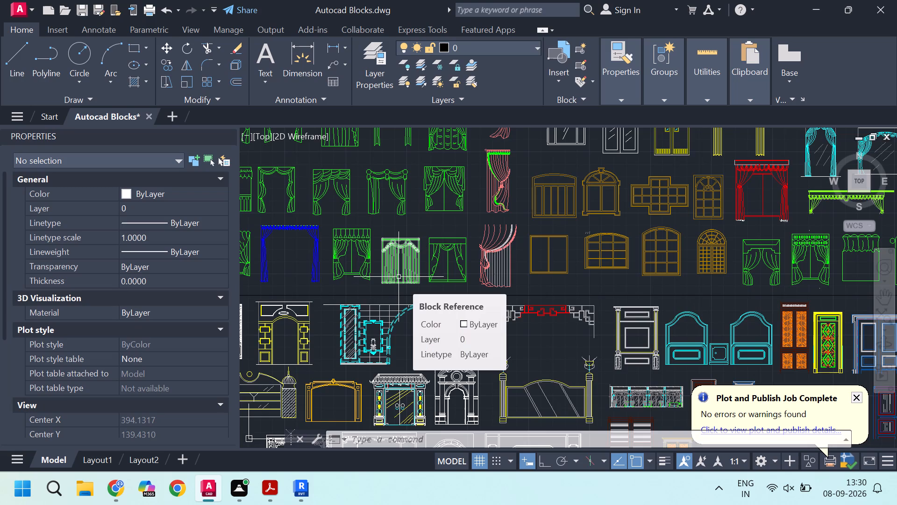
scroll(390, 251, down, 2)
scroll(363, 261, up, 1)
scroll(380, 260, down, 1)
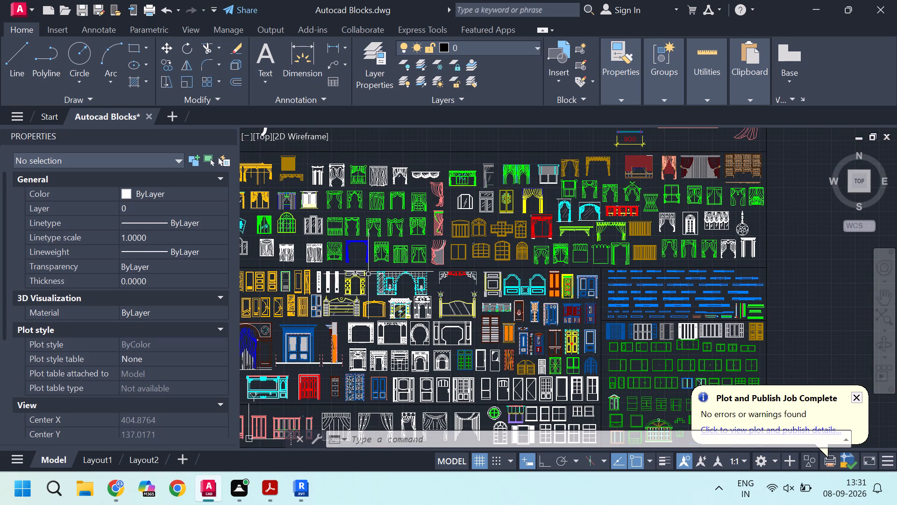
scroll(385, 267, down, 2)
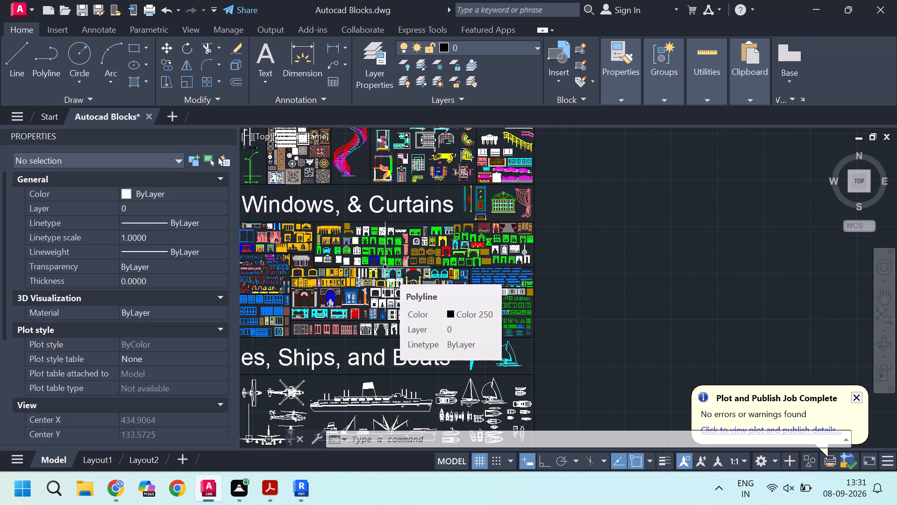
scroll(385, 267, down, 3)
scroll(385, 267, up, 3)
scroll(392, 270, down, 2)
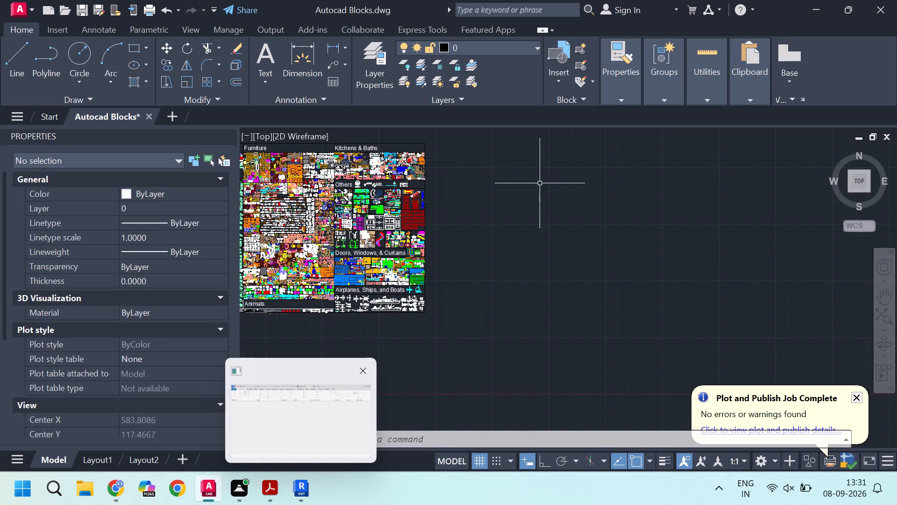
Quit AutoCAD, discarding the changes to the Autocad Blocks drawing.
click(886, 9)
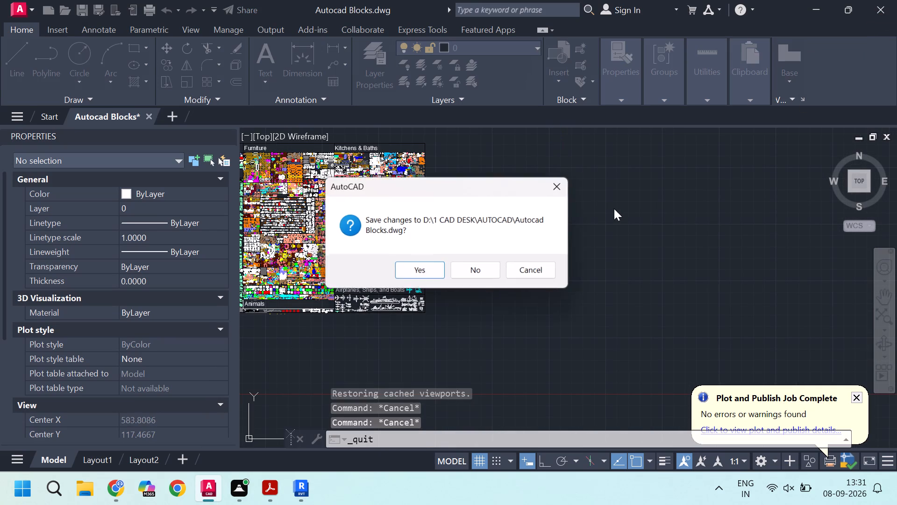
click(476, 276)
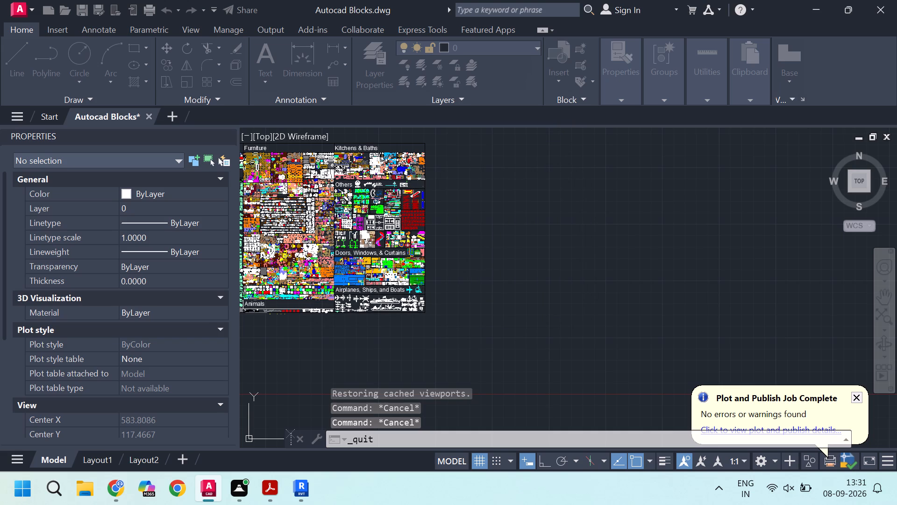
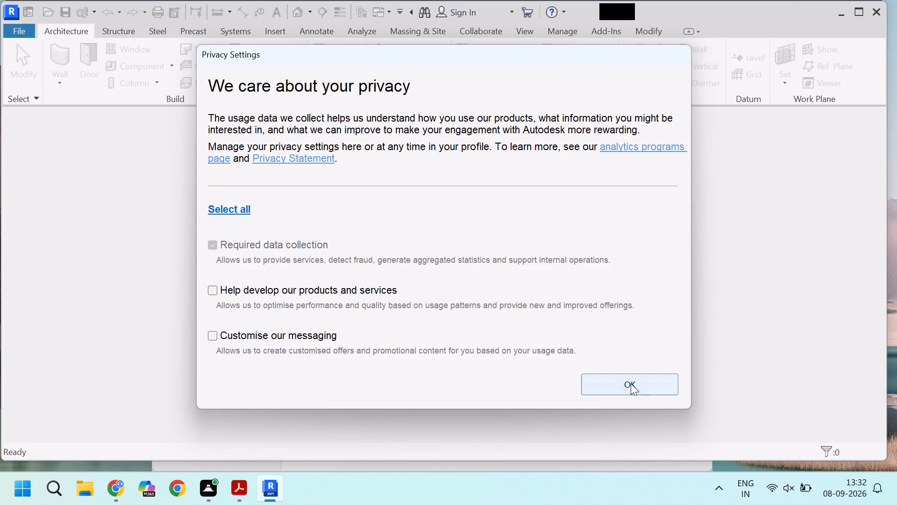
Accept the privacy settings with only the required data collection enabled.
click(631, 383)
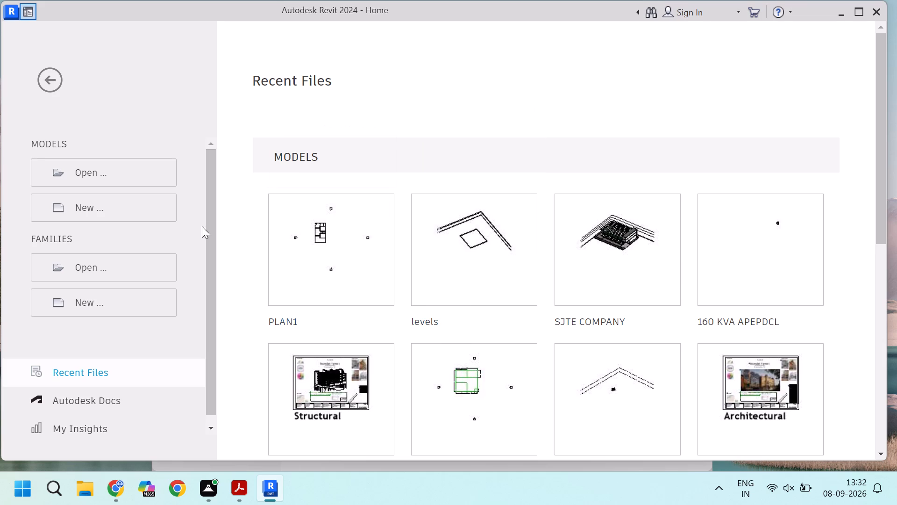
Create a new project from the default.rte template in the English-Imperial templates folder.
click(135, 214)
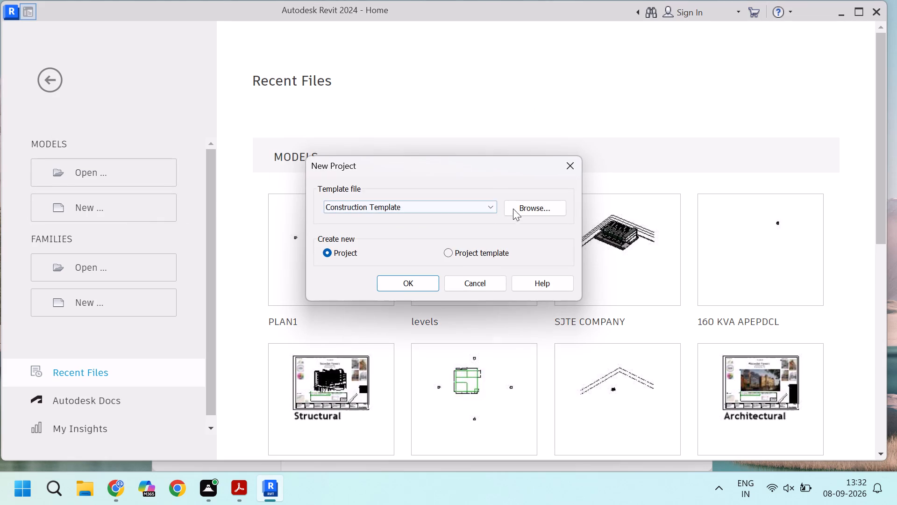
click(529, 211)
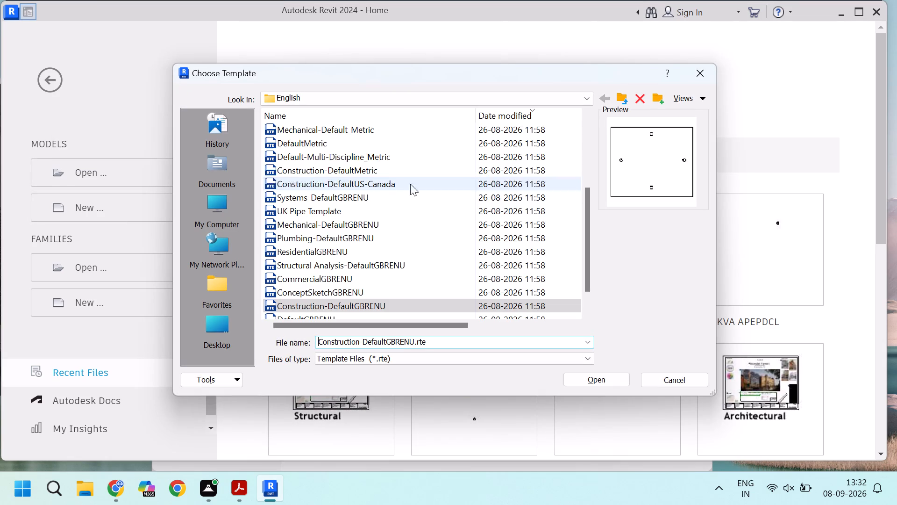
click(625, 97)
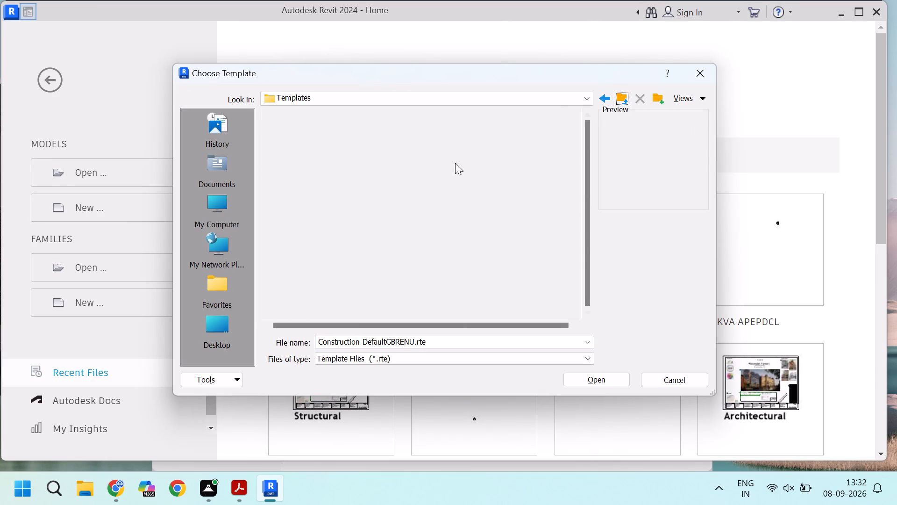
scroll(376, 225, down, 4)
double_click(307, 263)
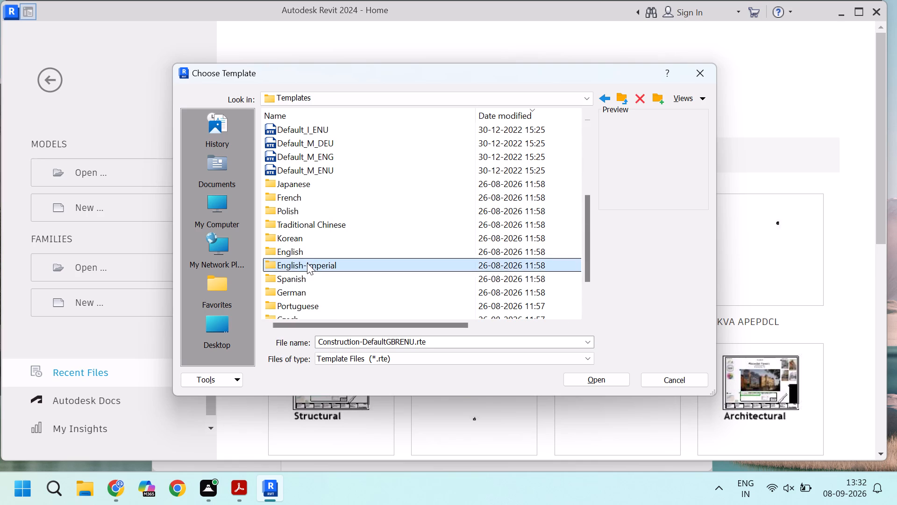
click(330, 130)
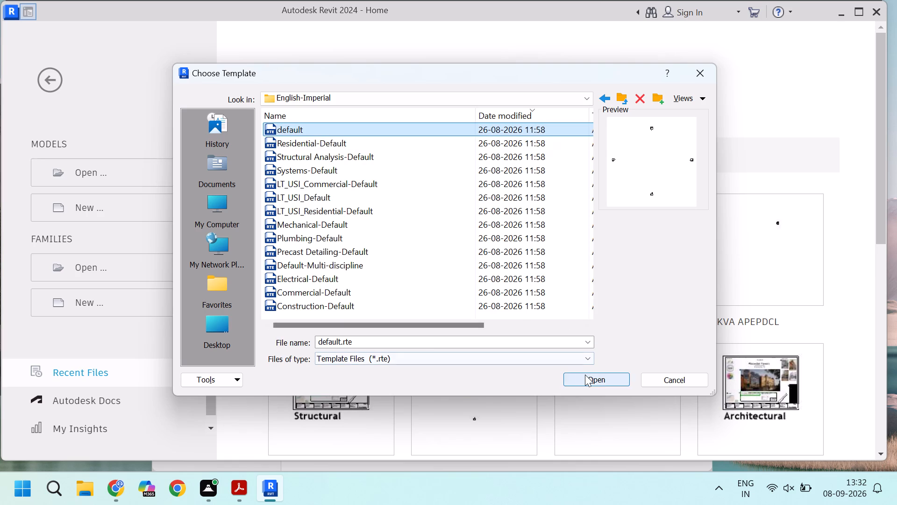
click(585, 375)
click(413, 281)
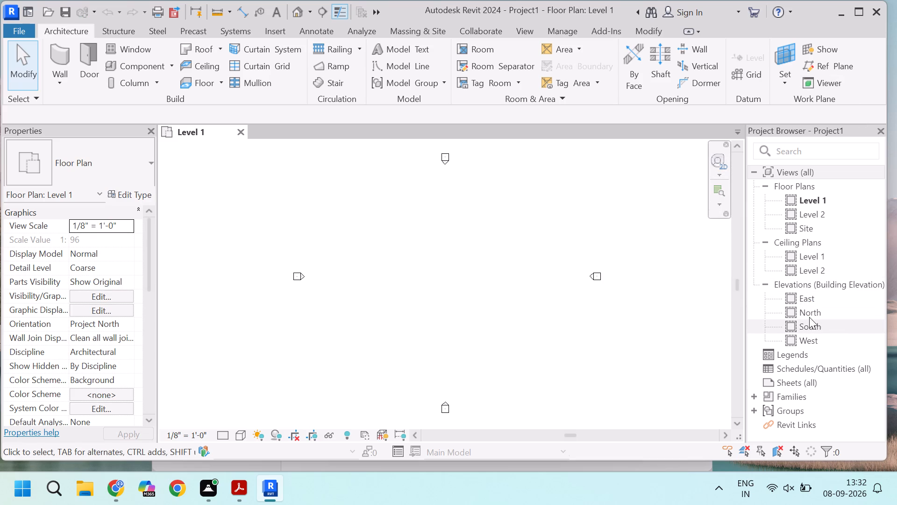
Open the East building elevation showing the Level 1 and Level 2 lines.
double_click(810, 301)
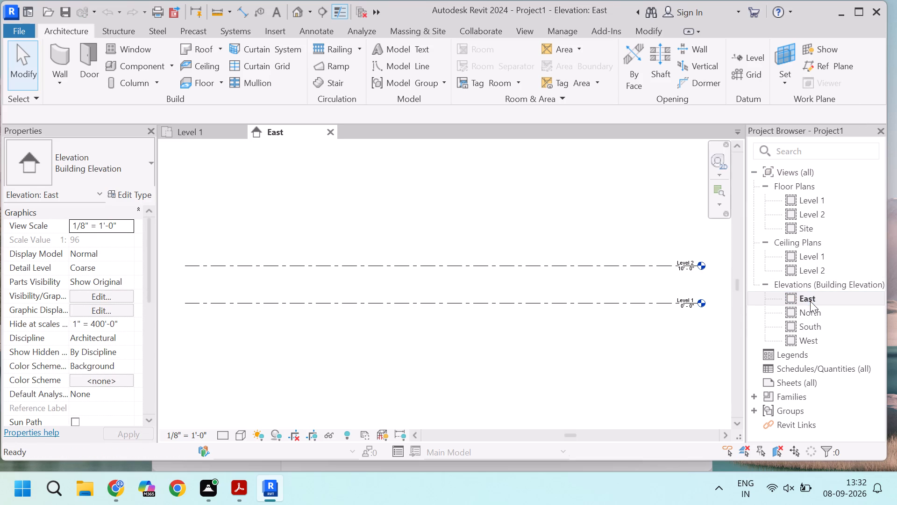
scroll(700, 271, up, 3)
scroll(598, 261, down, 3)
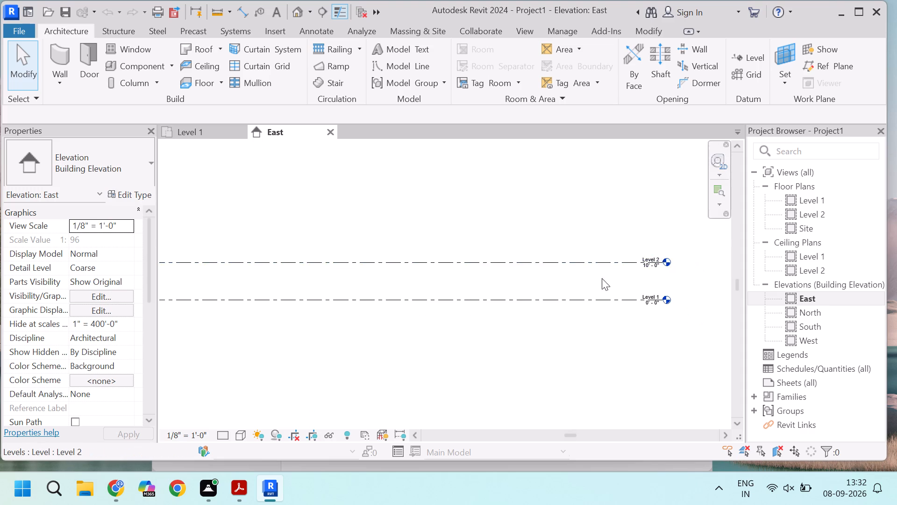
scroll(604, 284, up, 3)
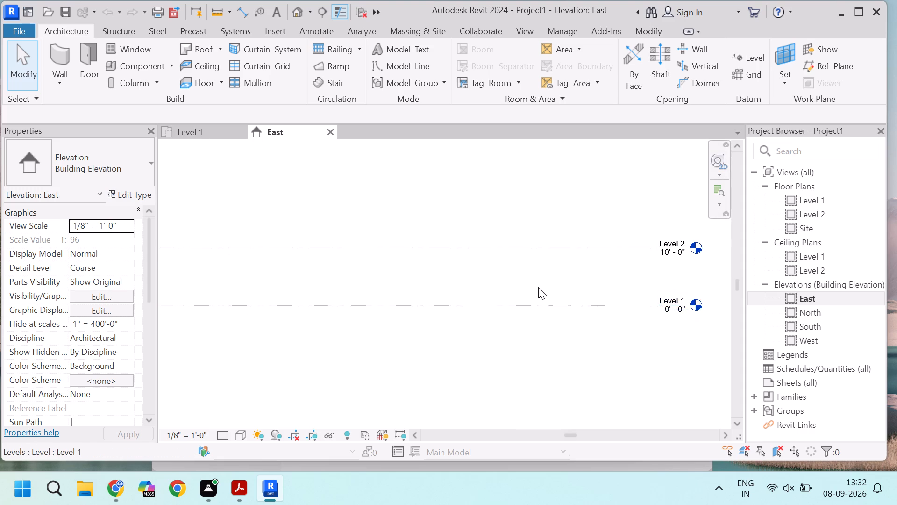
scroll(538, 287, down, 2)
scroll(609, 303, up, 2)
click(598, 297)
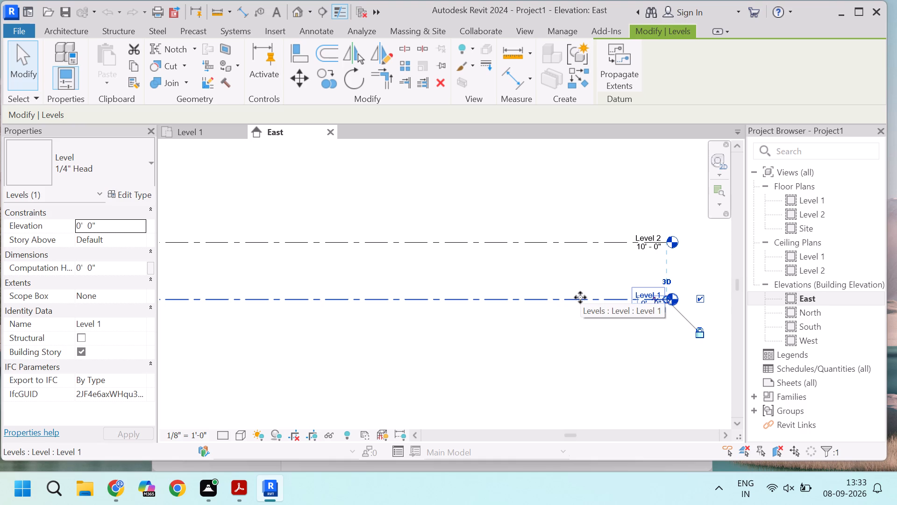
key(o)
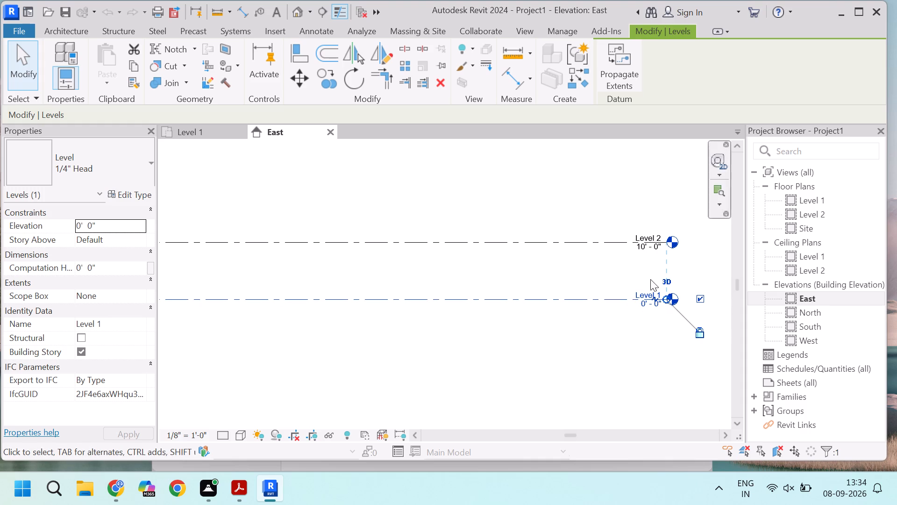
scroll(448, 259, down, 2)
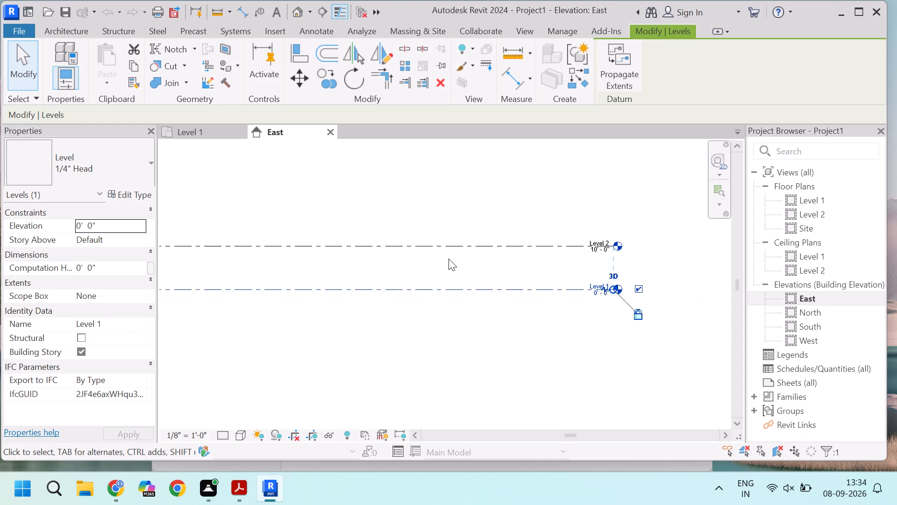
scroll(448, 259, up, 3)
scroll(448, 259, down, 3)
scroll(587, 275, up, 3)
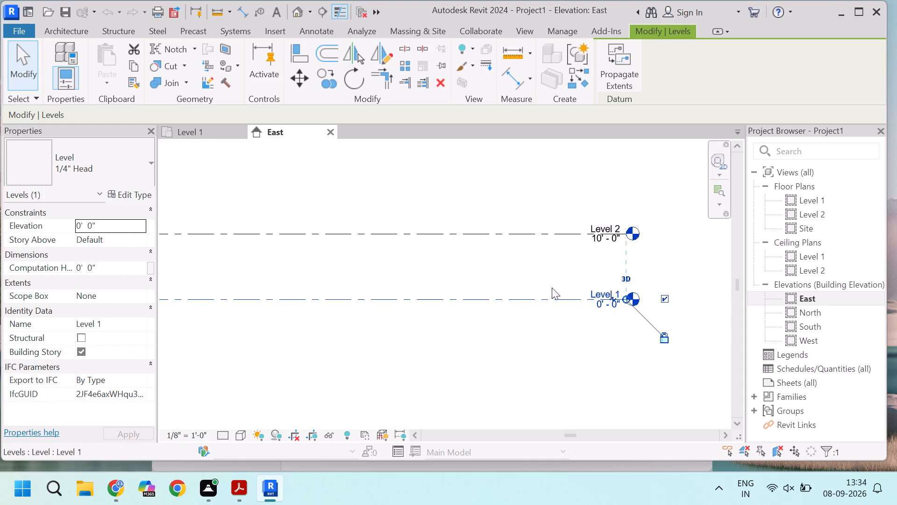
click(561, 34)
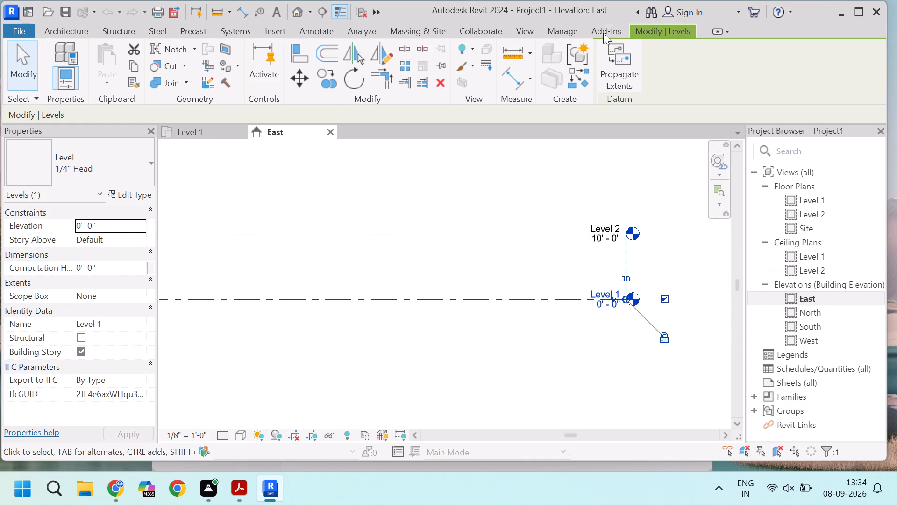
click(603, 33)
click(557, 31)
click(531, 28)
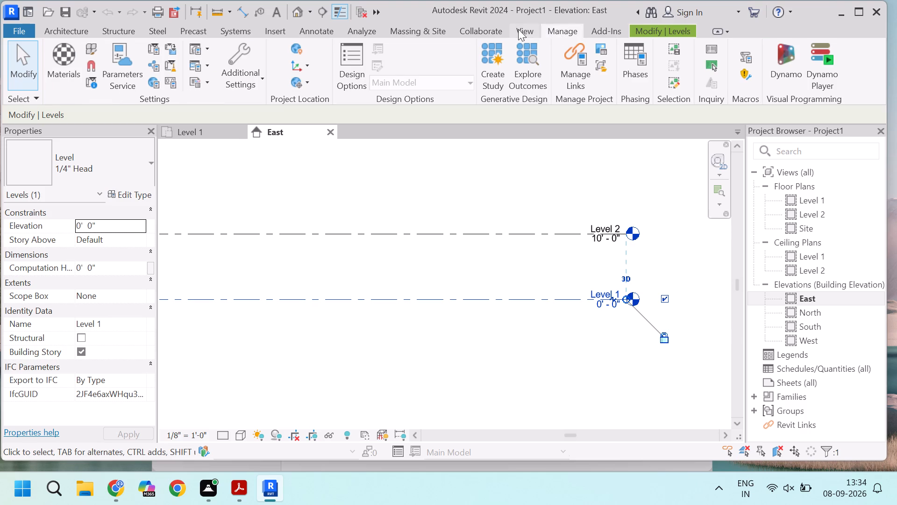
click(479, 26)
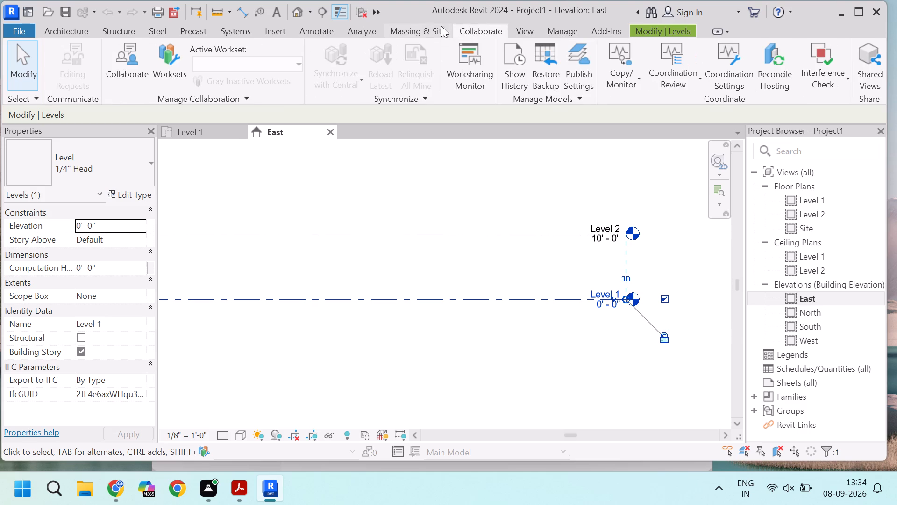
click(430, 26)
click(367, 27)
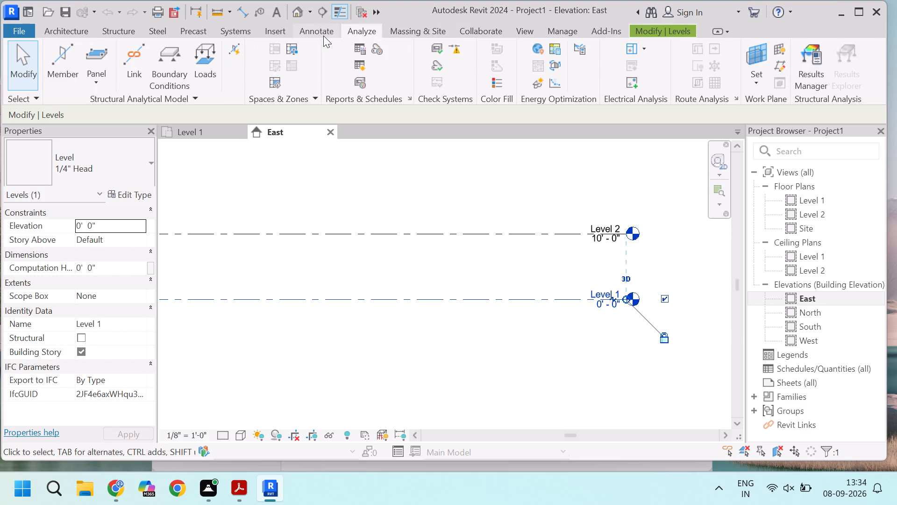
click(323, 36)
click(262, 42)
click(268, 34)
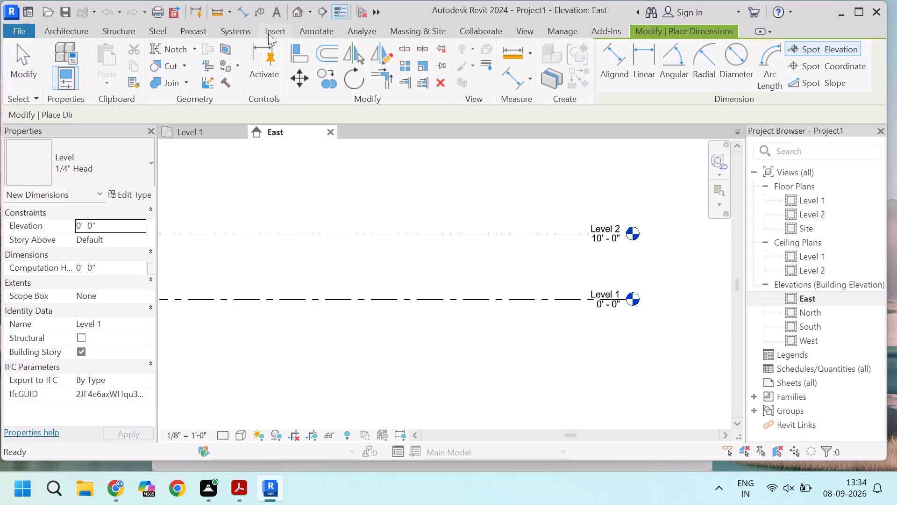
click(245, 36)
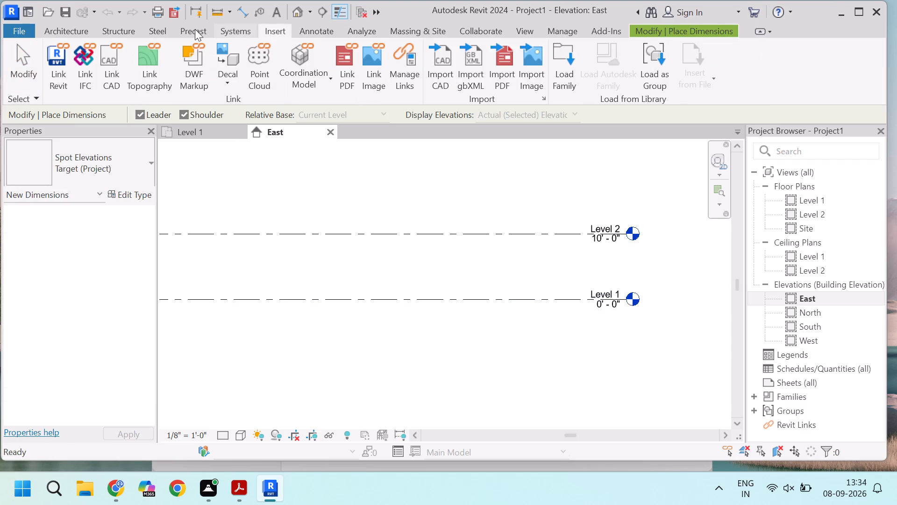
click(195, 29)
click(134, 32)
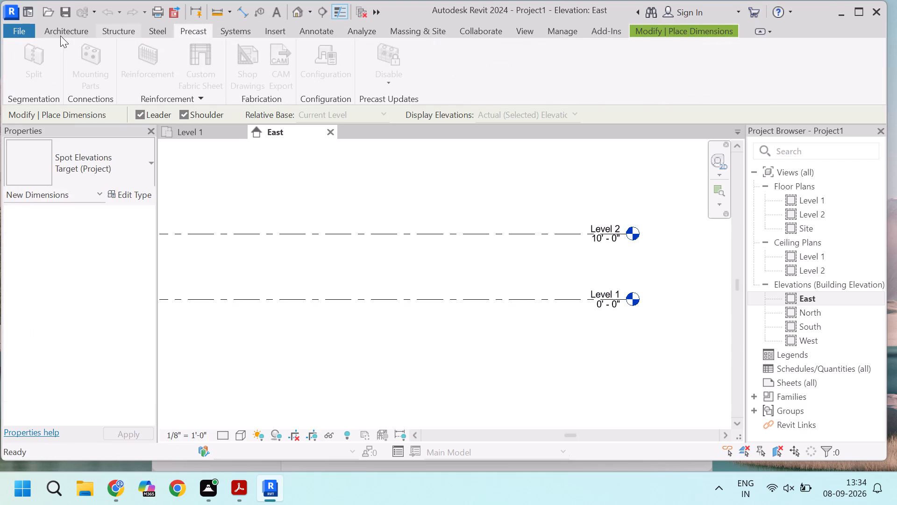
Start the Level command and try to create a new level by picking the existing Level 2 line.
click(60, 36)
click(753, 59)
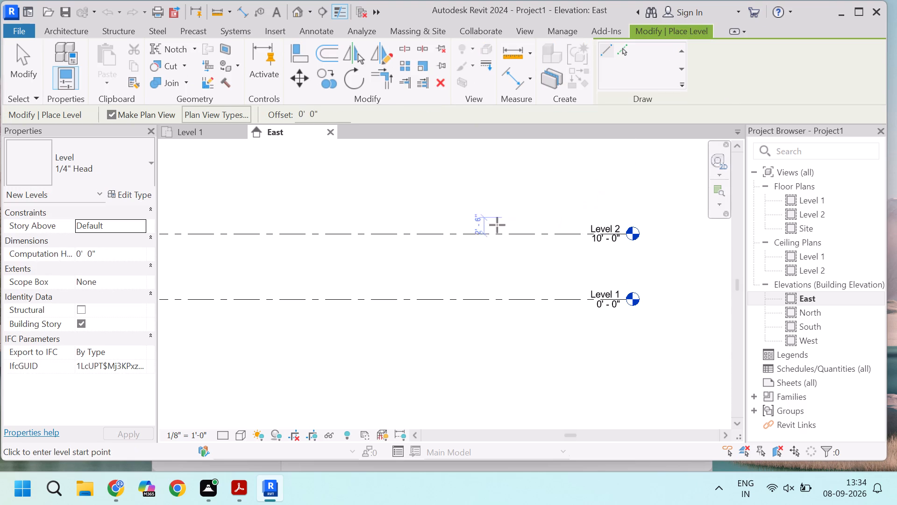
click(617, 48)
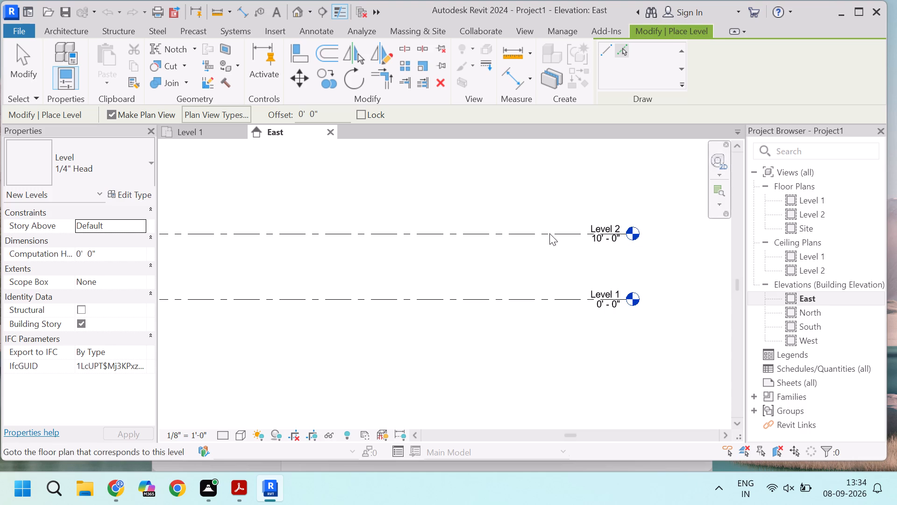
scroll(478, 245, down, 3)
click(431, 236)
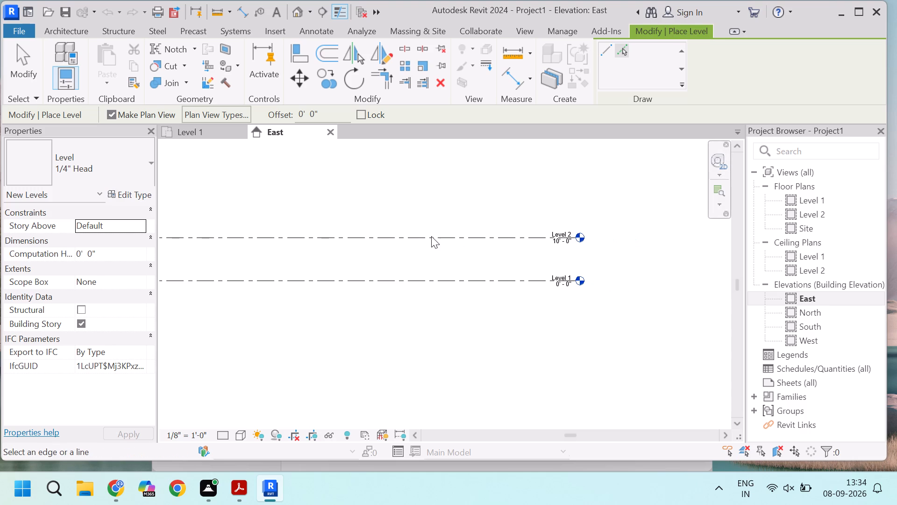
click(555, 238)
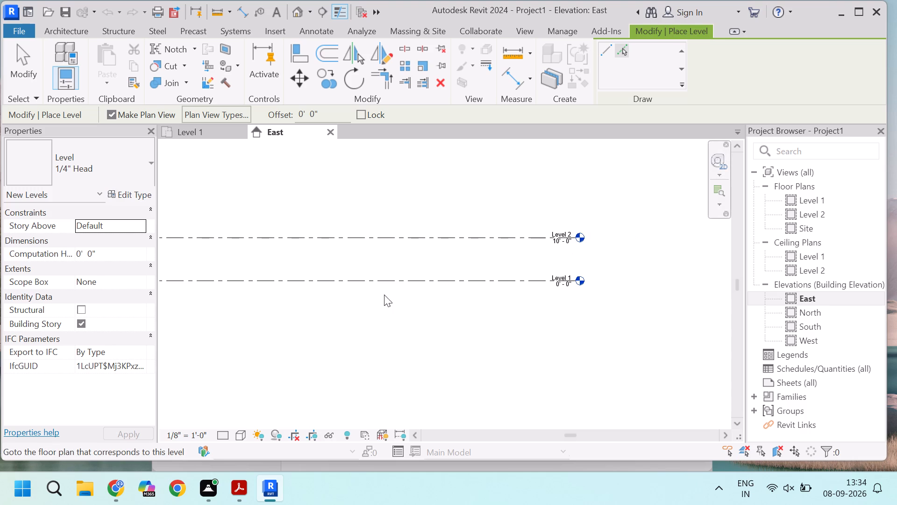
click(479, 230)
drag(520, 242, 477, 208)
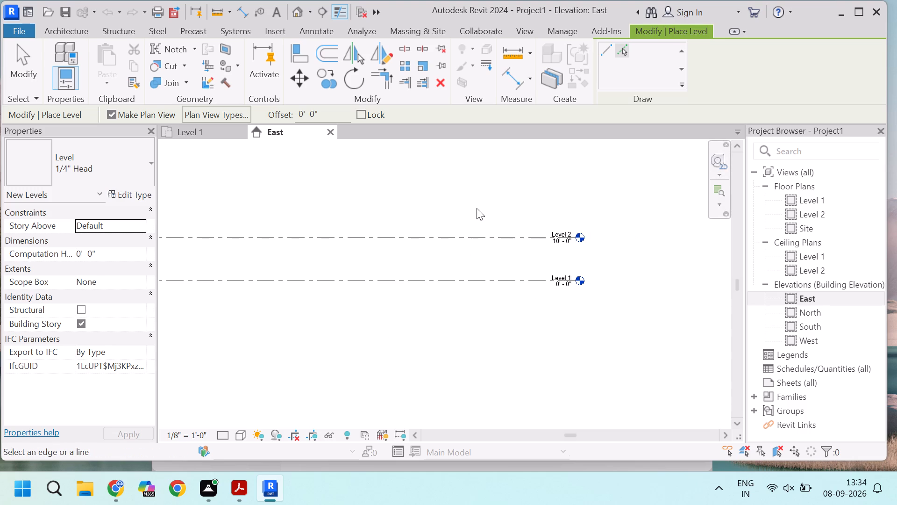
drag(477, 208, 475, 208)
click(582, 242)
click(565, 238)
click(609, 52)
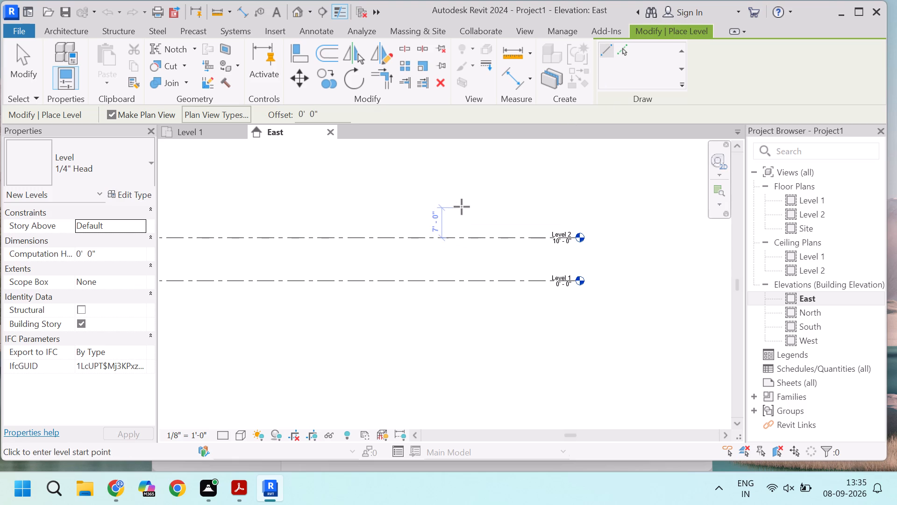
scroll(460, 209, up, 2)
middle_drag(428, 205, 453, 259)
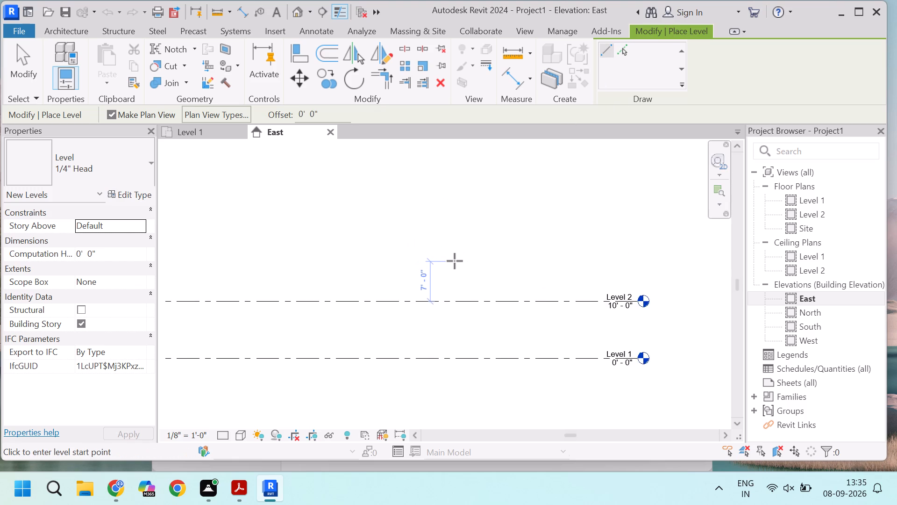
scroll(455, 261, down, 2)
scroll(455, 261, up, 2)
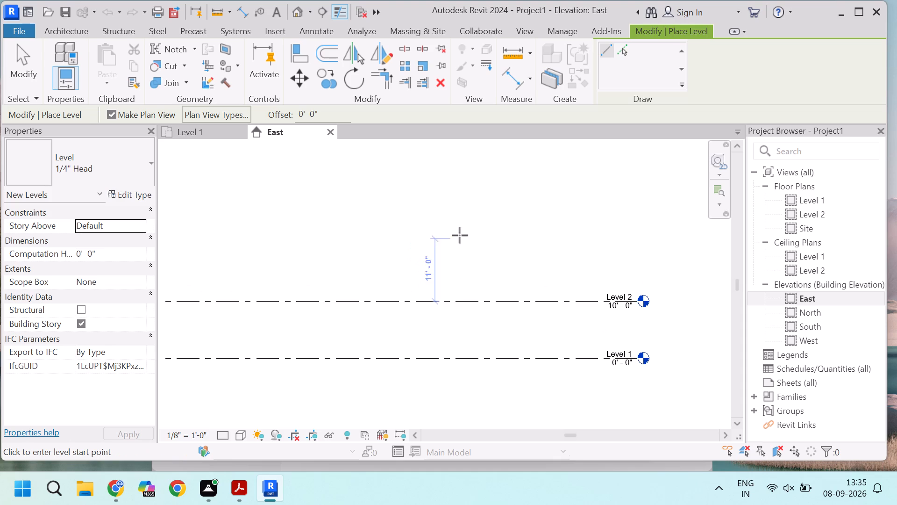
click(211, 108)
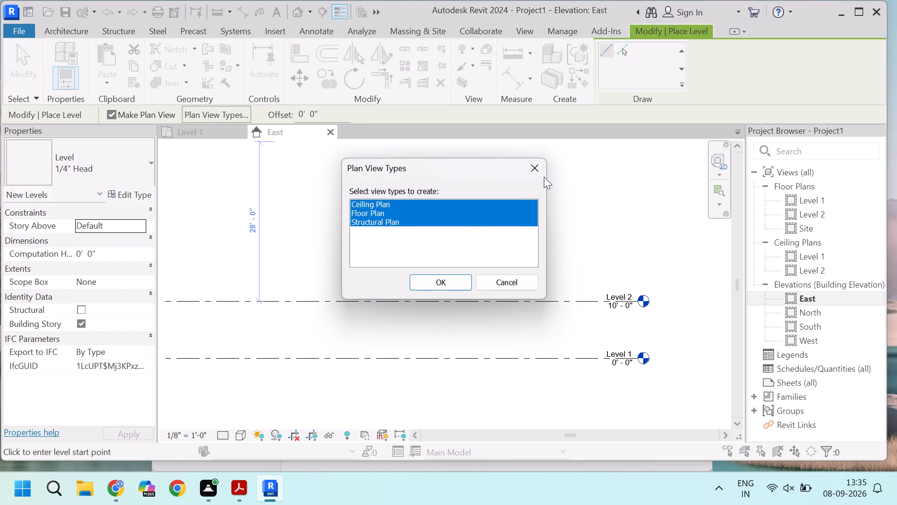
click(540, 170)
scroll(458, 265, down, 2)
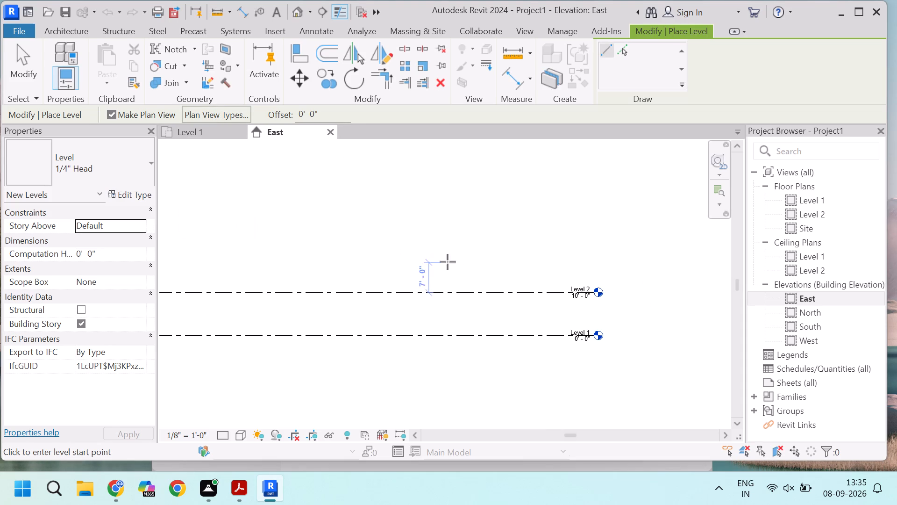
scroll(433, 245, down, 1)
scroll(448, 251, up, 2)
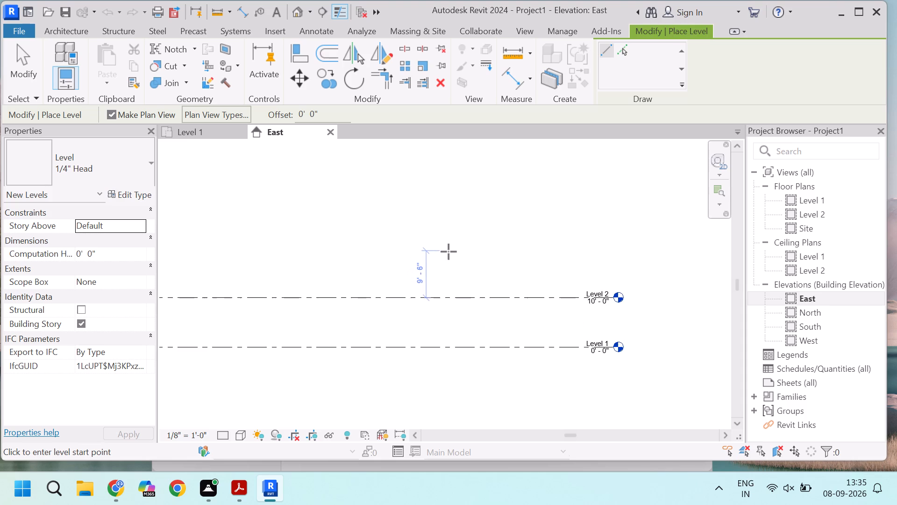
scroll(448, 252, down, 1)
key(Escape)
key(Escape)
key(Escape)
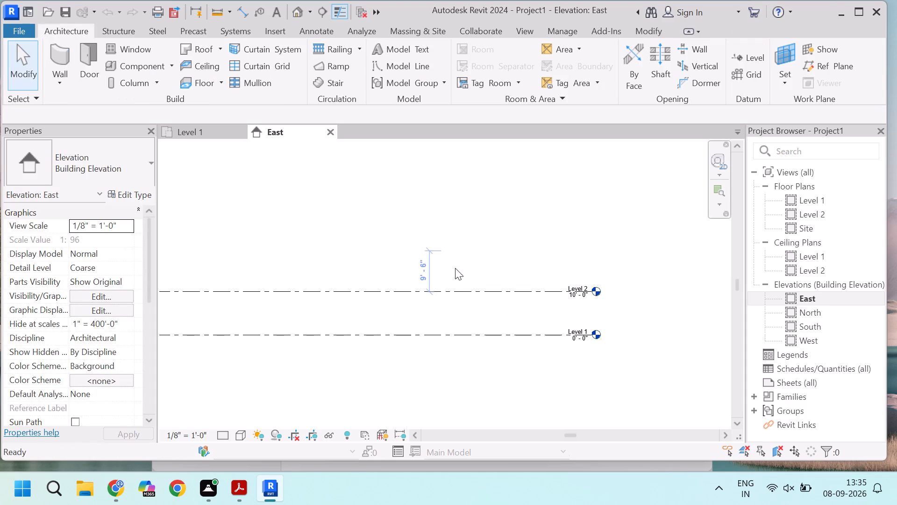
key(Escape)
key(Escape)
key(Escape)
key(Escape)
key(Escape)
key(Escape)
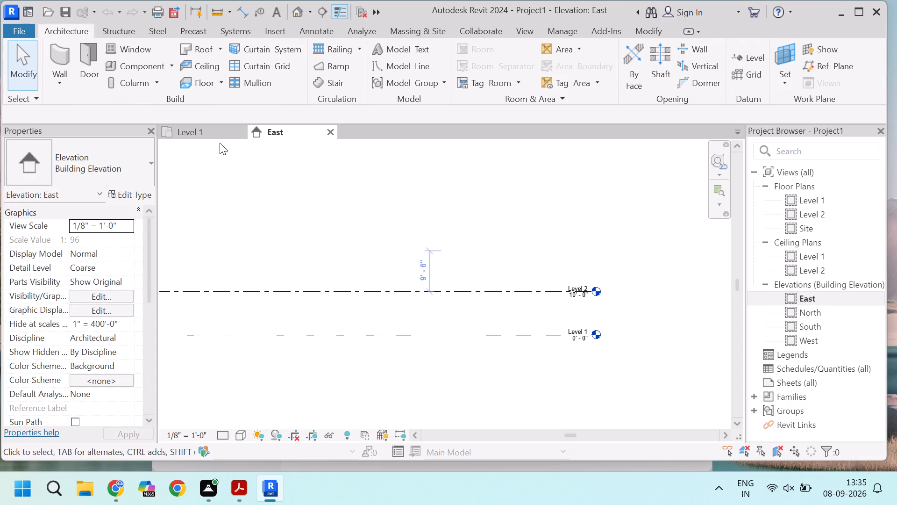
Switch from the East elevation to the Level 1 floor plan view.
click(213, 139)
click(217, 132)
scroll(418, 246, down, 3)
scroll(419, 247, up, 2)
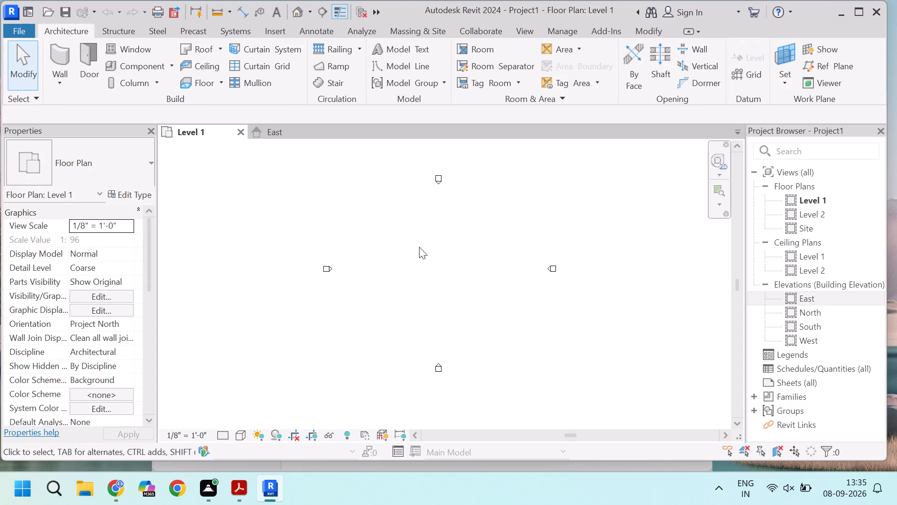
scroll(419, 247, up, 4)
scroll(359, 223, down, 2)
scroll(348, 224, up, 3)
middle_drag(349, 240, 289, 241)
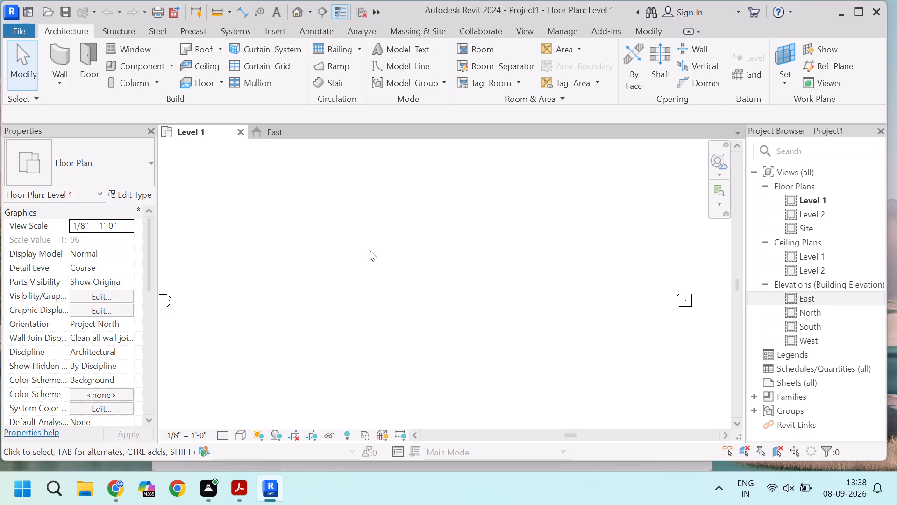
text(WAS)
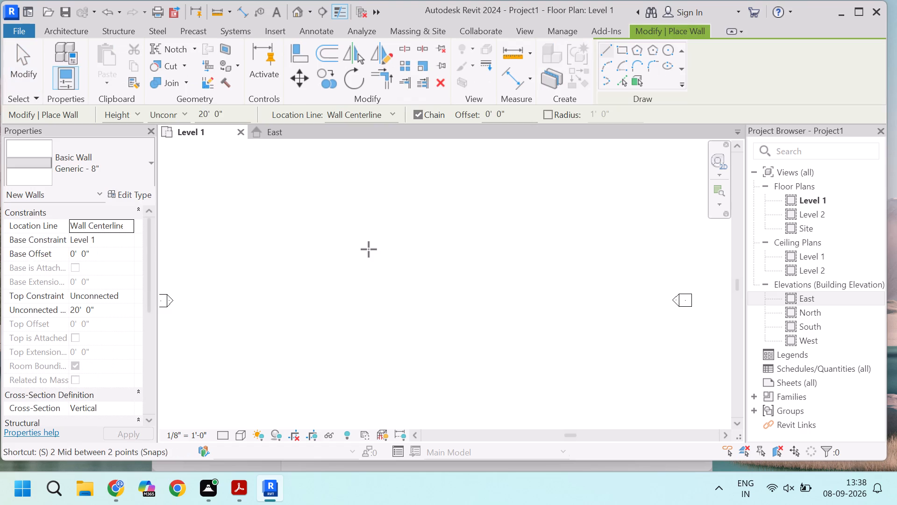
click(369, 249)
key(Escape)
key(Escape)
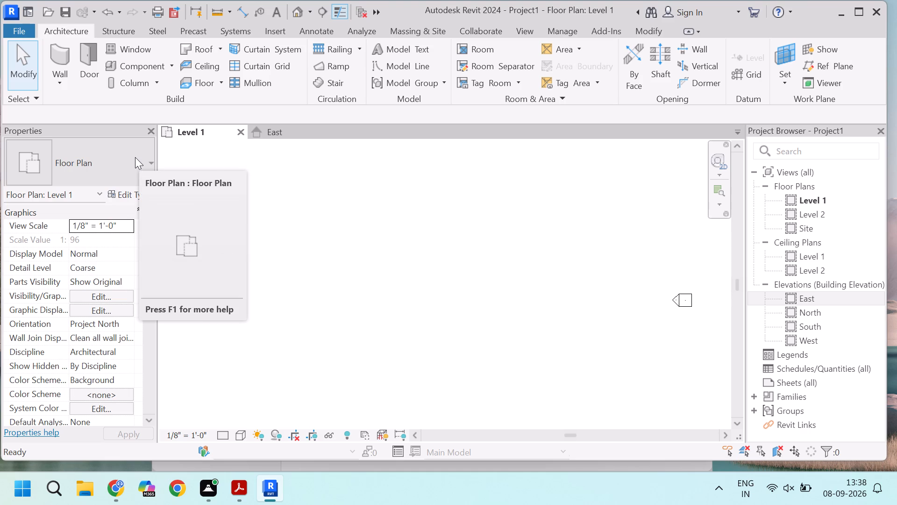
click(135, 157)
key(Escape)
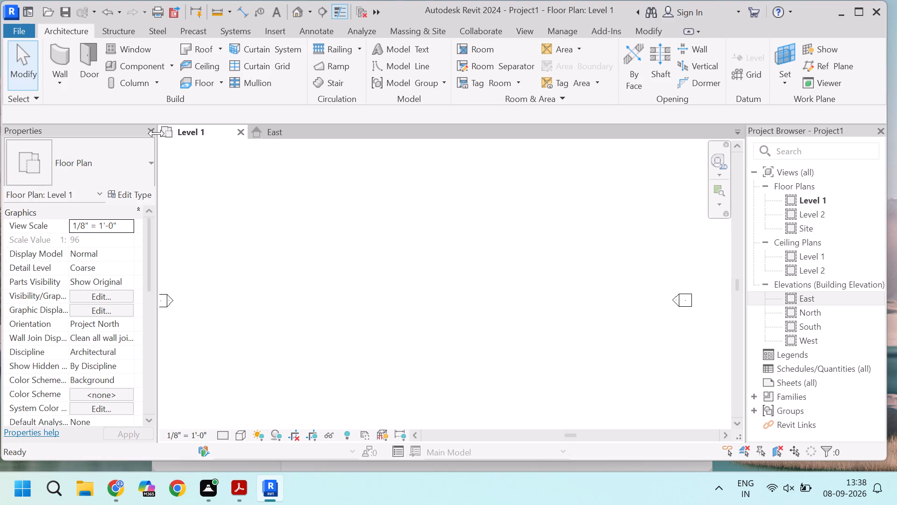
Start an architectural wall and duplicate the Generic - 8" basic wall type under the name Generic - 9".
click(64, 85)
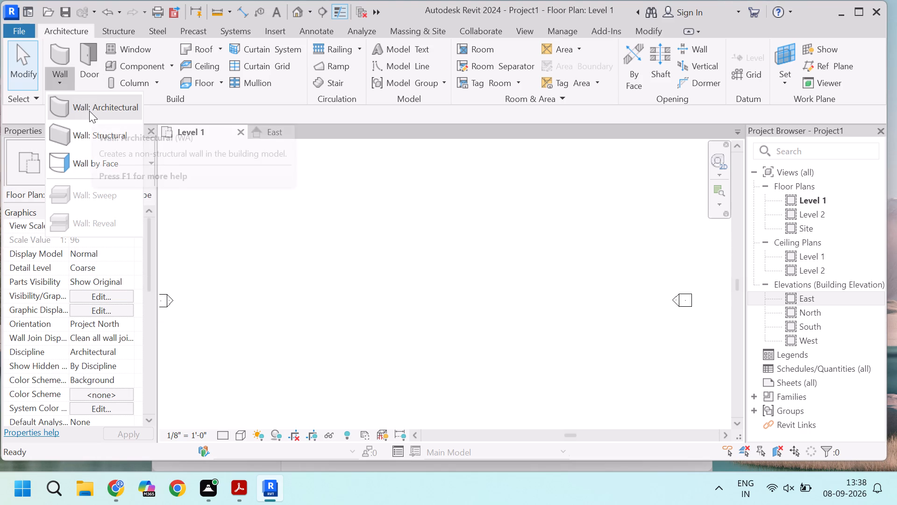
click(89, 111)
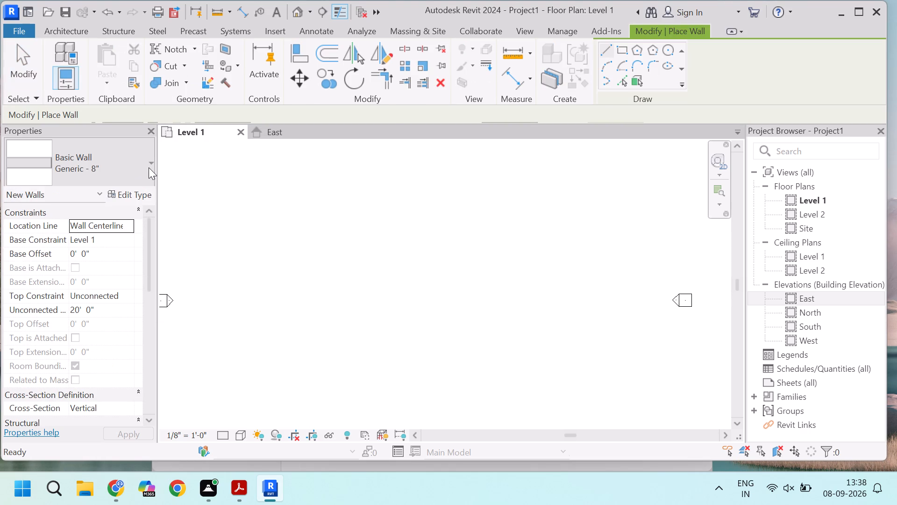
click(135, 192)
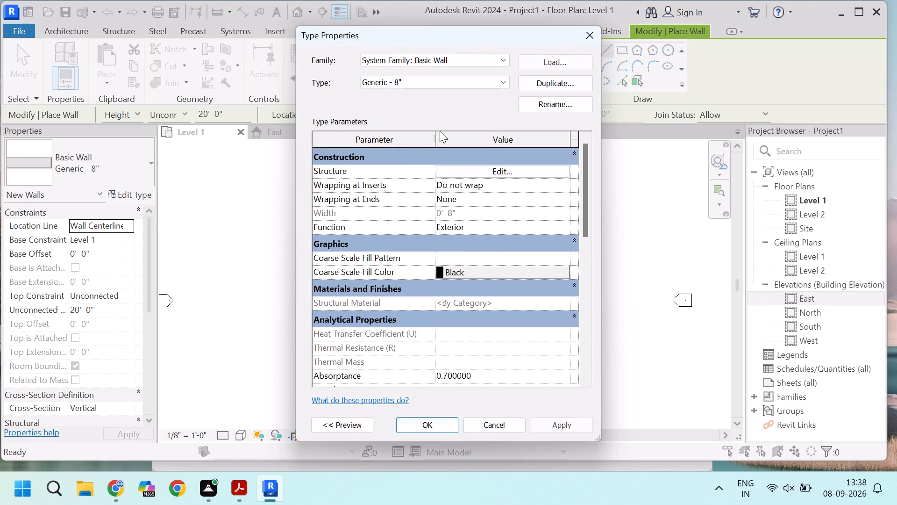
click(568, 86)
drag(448, 229, 447, 229)
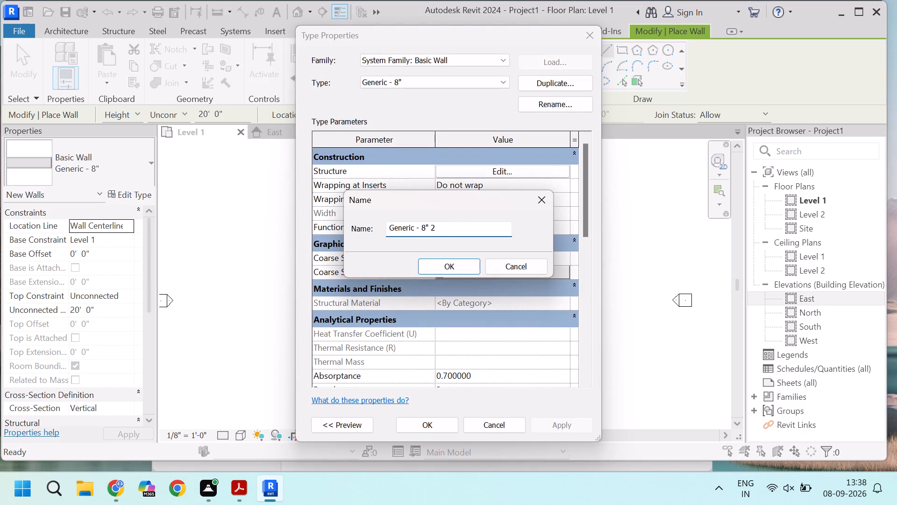
drag(447, 229, 422, 227)
text(9")
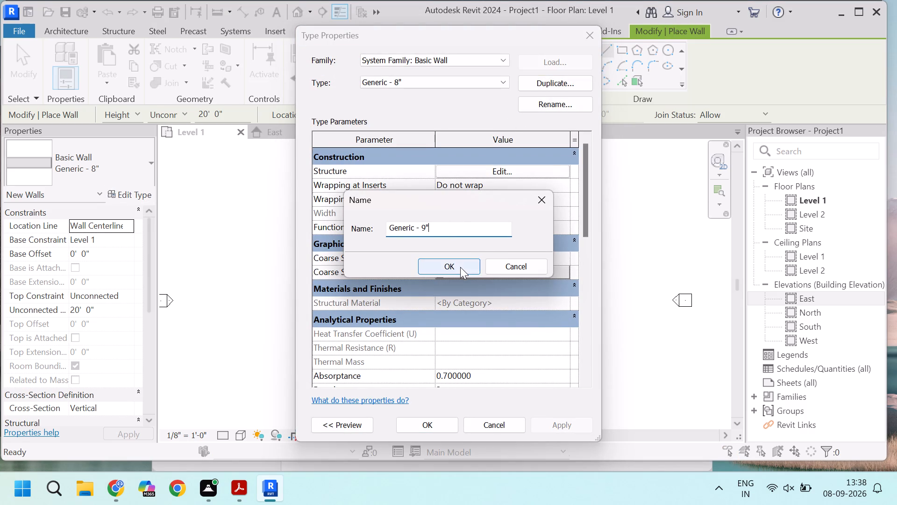
click(460, 267)
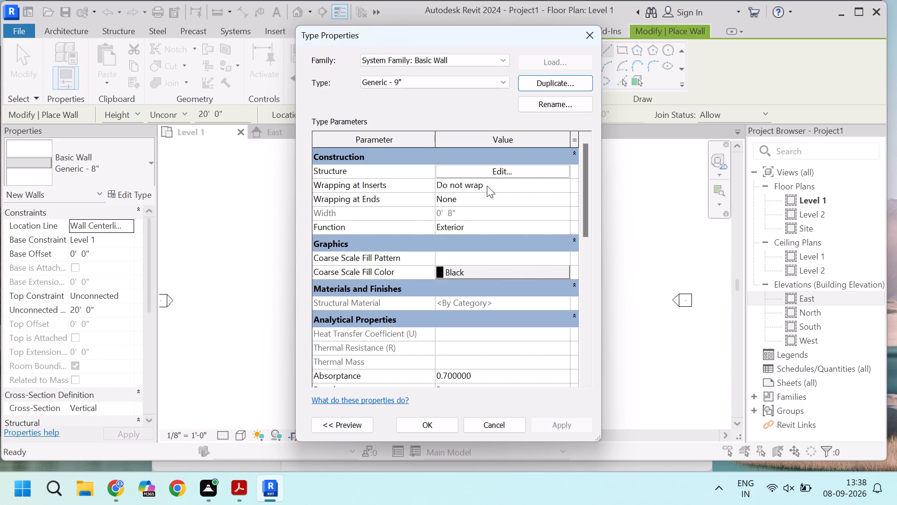
Set the structure layer thickness of the Generic - 9" wall type to 9" and apply the type changes.
click(500, 173)
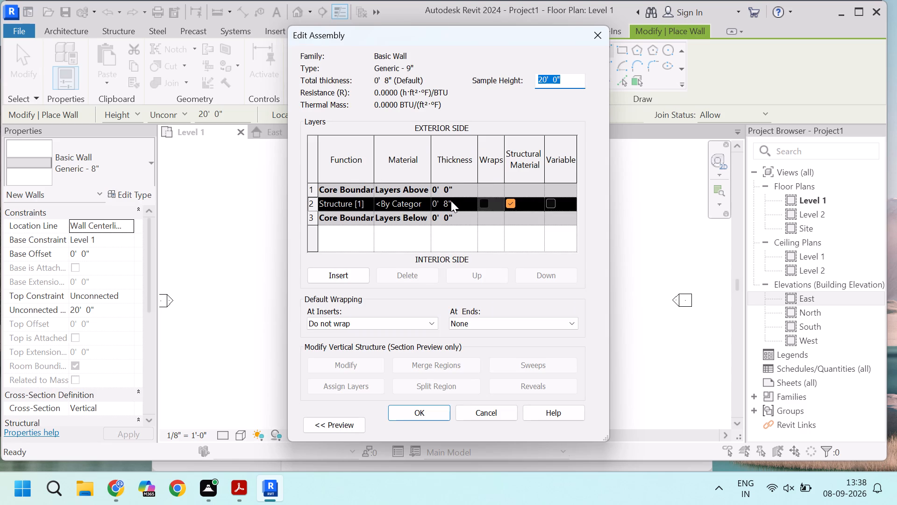
click(447, 201)
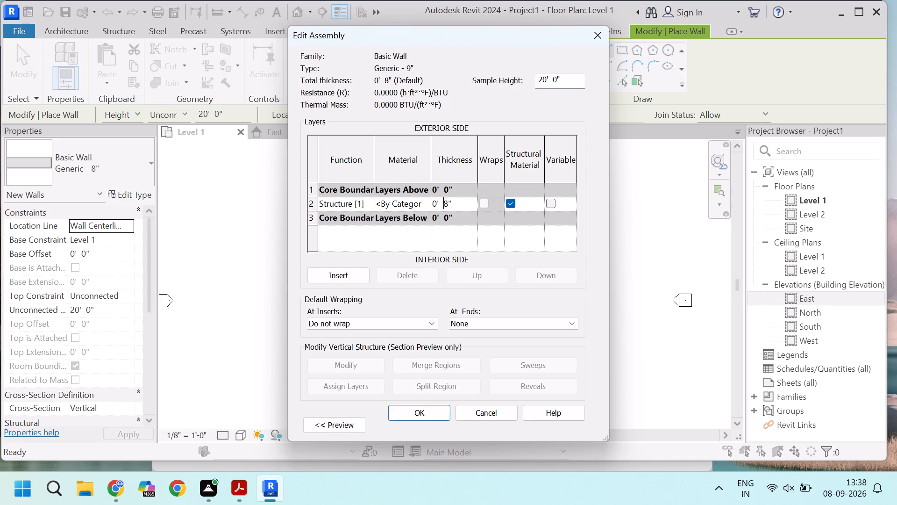
key(Right)
key(BackSpace)
key(9)
click(444, 406)
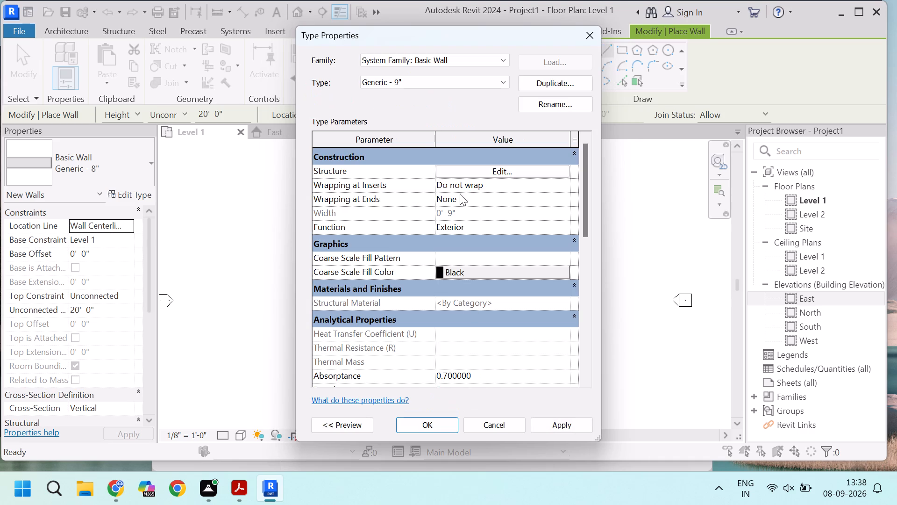
click(563, 426)
click(432, 422)
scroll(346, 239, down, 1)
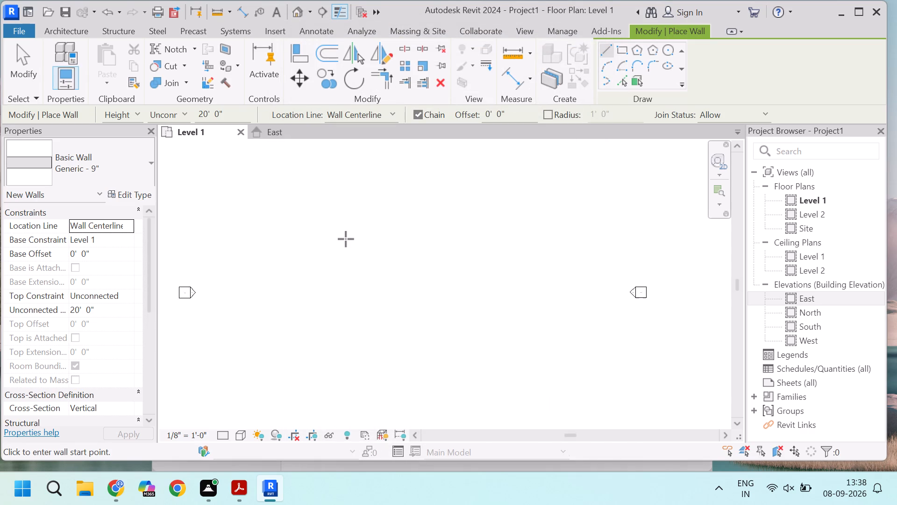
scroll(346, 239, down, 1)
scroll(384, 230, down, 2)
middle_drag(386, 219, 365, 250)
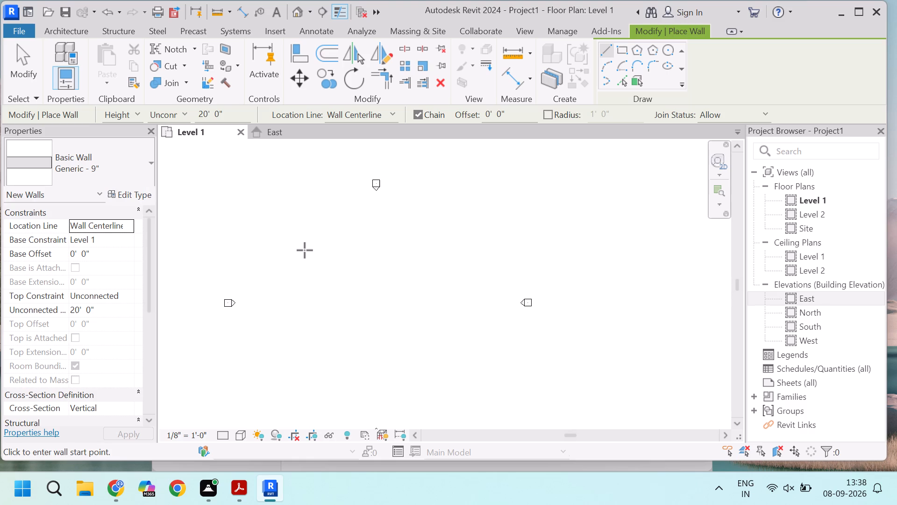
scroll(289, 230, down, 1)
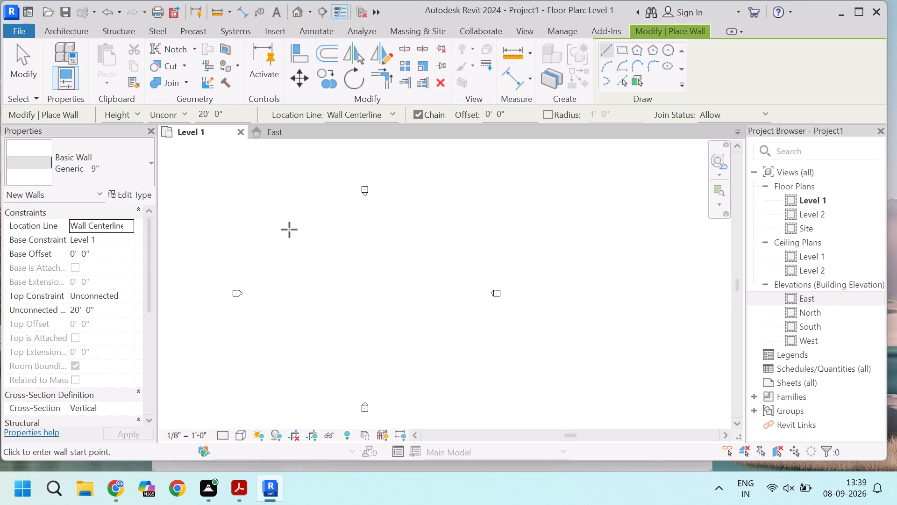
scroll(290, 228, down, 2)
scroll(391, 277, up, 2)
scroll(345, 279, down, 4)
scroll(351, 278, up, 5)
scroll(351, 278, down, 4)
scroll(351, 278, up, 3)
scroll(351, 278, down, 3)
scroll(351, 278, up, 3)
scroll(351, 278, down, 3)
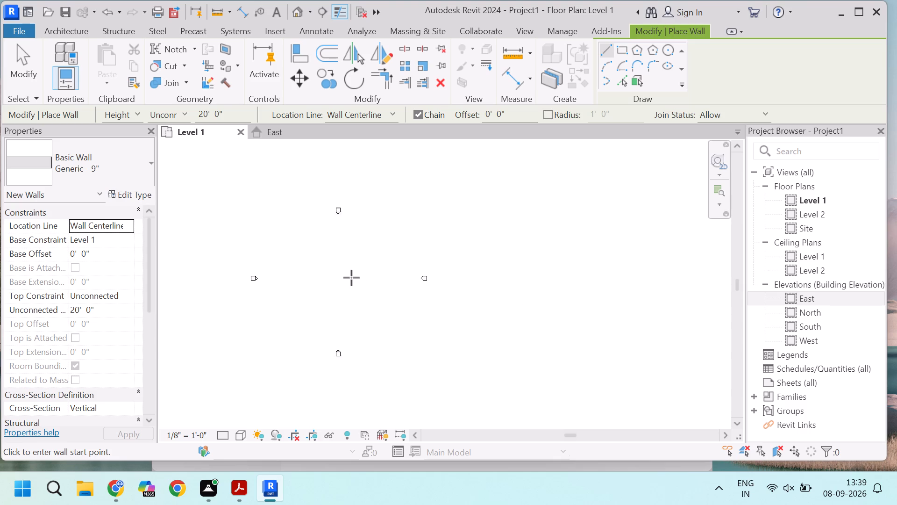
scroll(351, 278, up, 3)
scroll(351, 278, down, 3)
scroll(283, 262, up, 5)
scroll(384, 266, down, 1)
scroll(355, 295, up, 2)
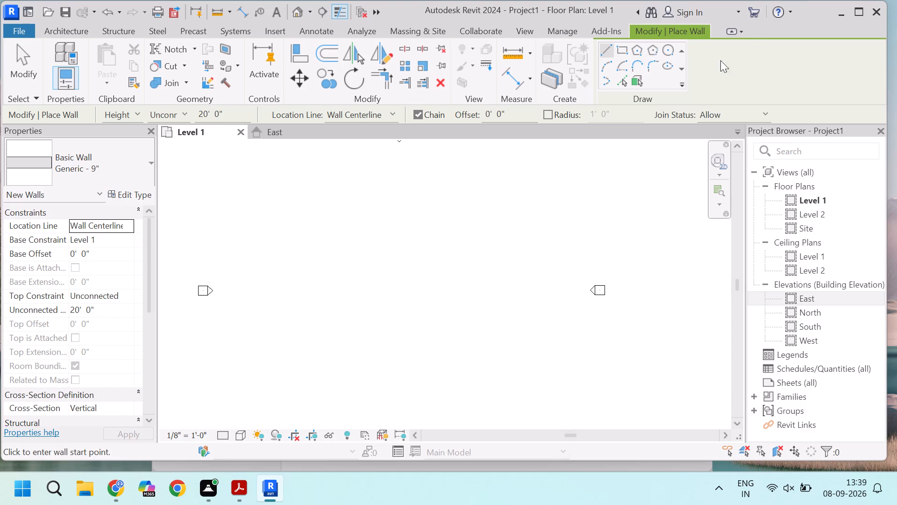
Maximize the project window to fill the screen.
click(863, 7)
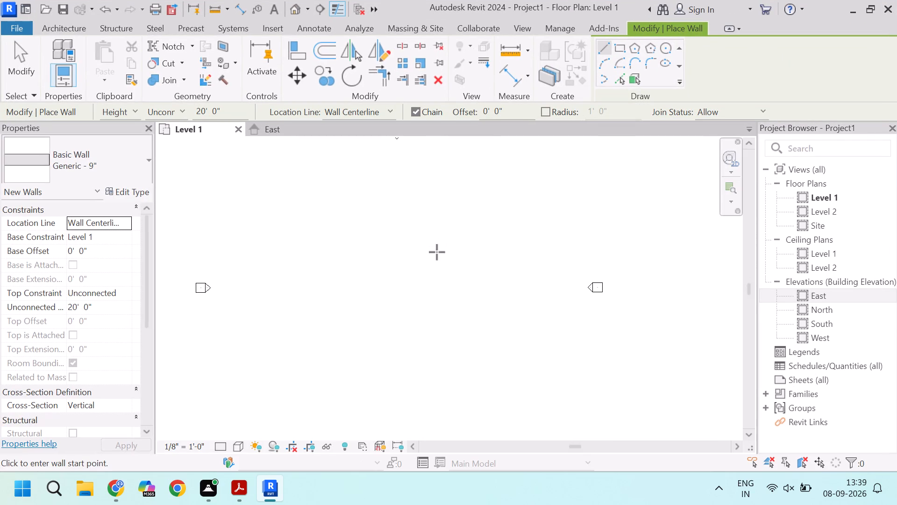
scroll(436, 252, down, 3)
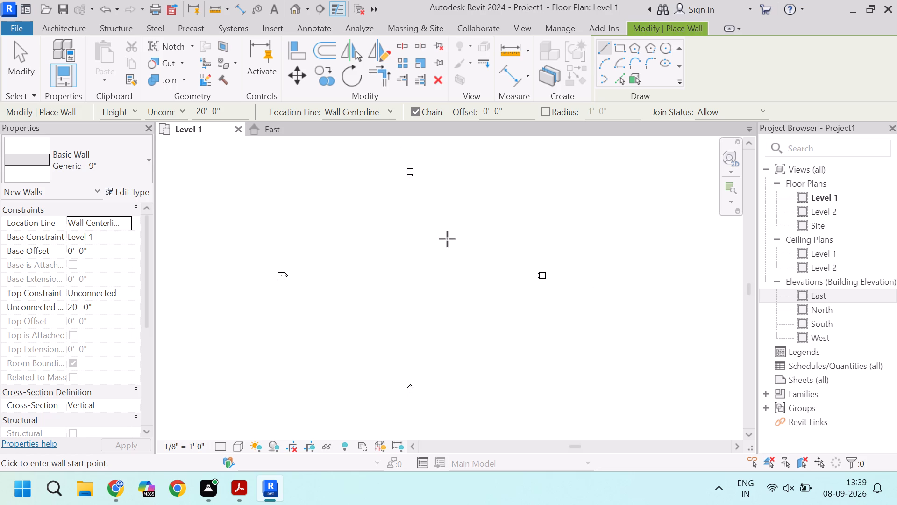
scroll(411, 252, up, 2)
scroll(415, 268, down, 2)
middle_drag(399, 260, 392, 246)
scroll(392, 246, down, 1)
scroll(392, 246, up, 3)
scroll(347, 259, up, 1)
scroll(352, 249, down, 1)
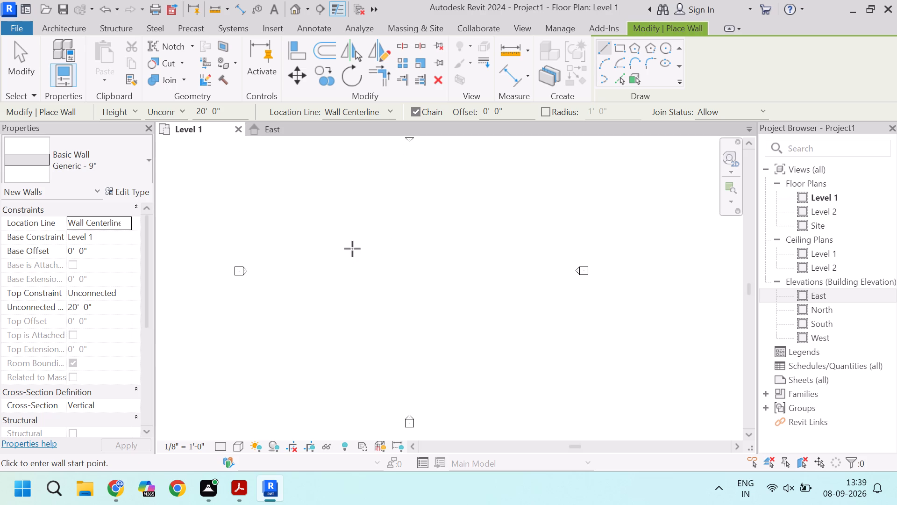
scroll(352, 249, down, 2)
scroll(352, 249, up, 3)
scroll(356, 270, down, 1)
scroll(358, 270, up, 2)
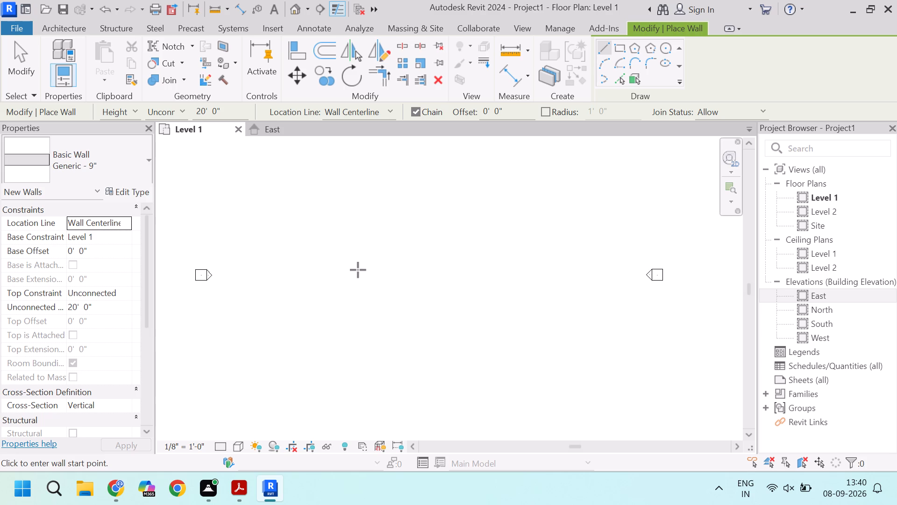
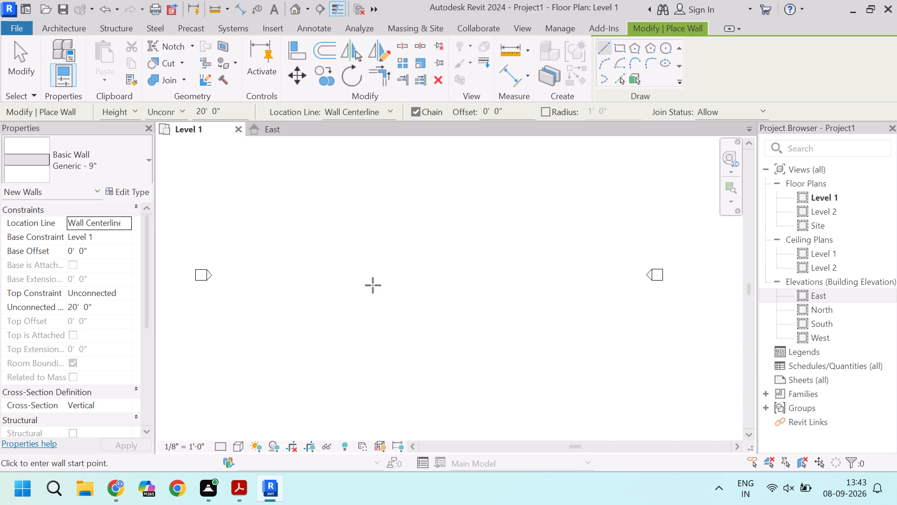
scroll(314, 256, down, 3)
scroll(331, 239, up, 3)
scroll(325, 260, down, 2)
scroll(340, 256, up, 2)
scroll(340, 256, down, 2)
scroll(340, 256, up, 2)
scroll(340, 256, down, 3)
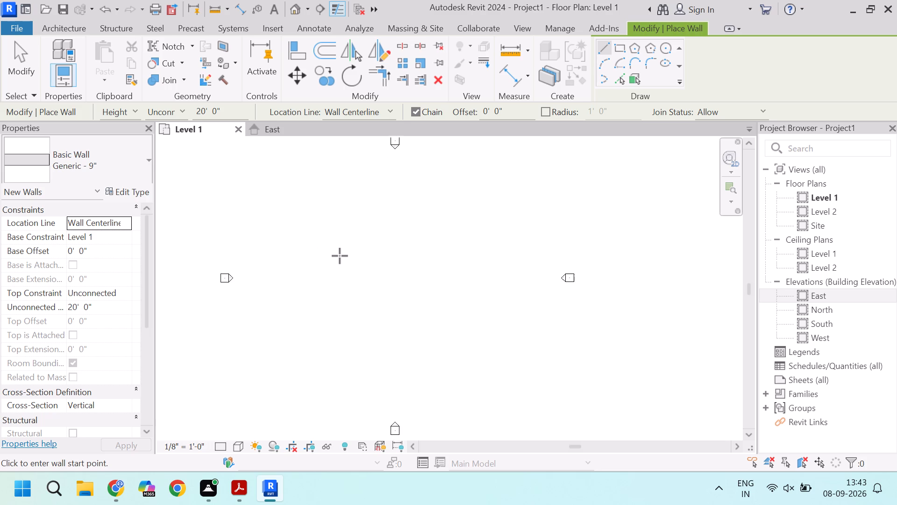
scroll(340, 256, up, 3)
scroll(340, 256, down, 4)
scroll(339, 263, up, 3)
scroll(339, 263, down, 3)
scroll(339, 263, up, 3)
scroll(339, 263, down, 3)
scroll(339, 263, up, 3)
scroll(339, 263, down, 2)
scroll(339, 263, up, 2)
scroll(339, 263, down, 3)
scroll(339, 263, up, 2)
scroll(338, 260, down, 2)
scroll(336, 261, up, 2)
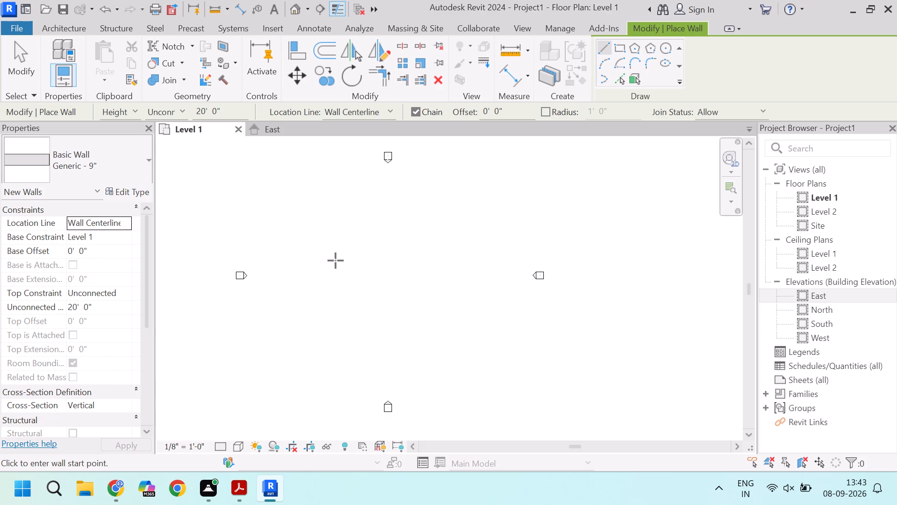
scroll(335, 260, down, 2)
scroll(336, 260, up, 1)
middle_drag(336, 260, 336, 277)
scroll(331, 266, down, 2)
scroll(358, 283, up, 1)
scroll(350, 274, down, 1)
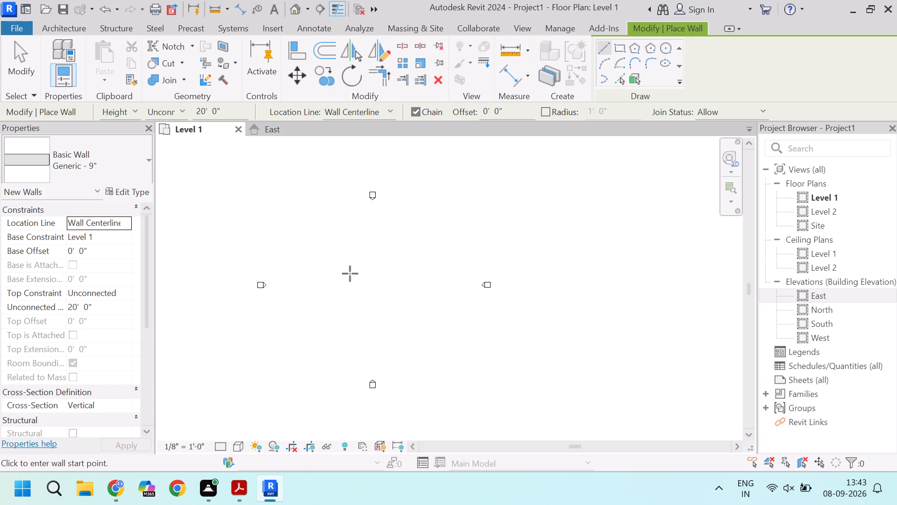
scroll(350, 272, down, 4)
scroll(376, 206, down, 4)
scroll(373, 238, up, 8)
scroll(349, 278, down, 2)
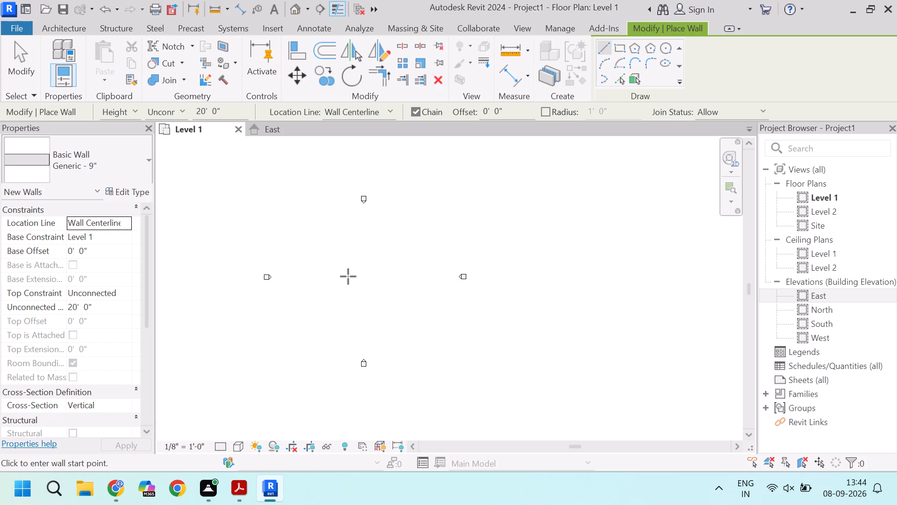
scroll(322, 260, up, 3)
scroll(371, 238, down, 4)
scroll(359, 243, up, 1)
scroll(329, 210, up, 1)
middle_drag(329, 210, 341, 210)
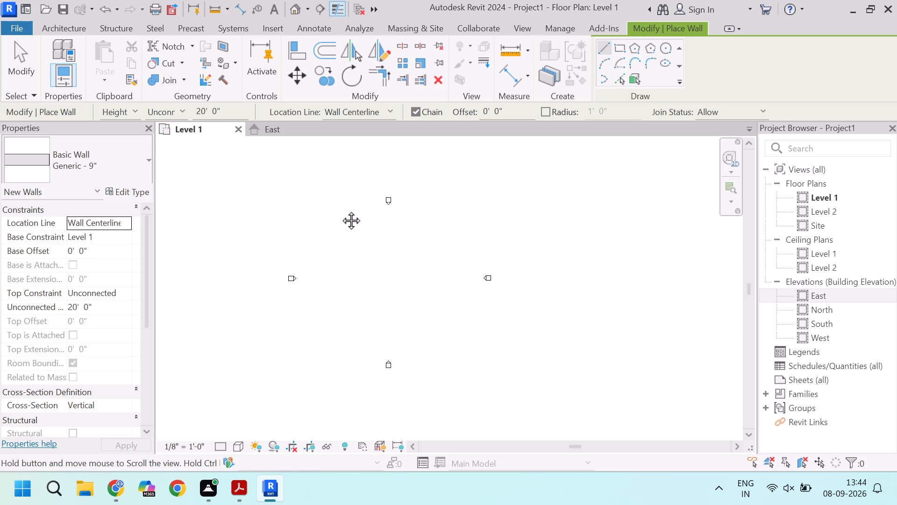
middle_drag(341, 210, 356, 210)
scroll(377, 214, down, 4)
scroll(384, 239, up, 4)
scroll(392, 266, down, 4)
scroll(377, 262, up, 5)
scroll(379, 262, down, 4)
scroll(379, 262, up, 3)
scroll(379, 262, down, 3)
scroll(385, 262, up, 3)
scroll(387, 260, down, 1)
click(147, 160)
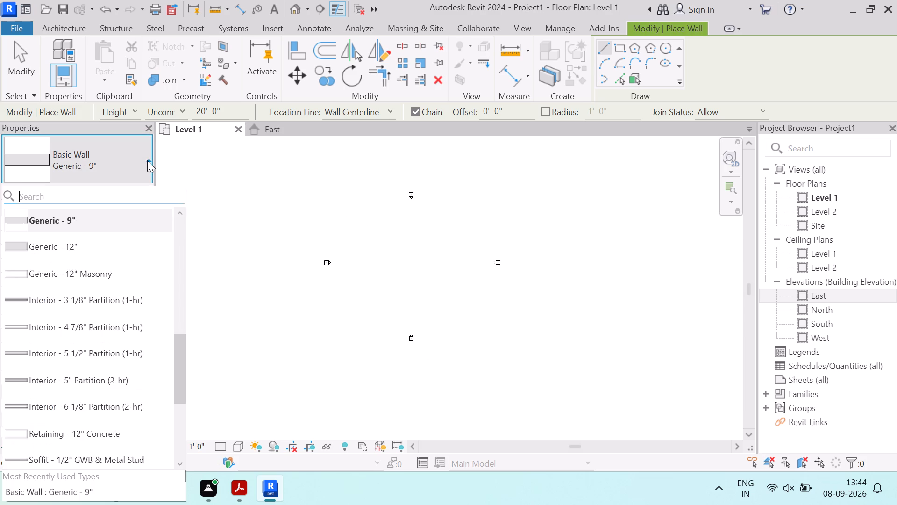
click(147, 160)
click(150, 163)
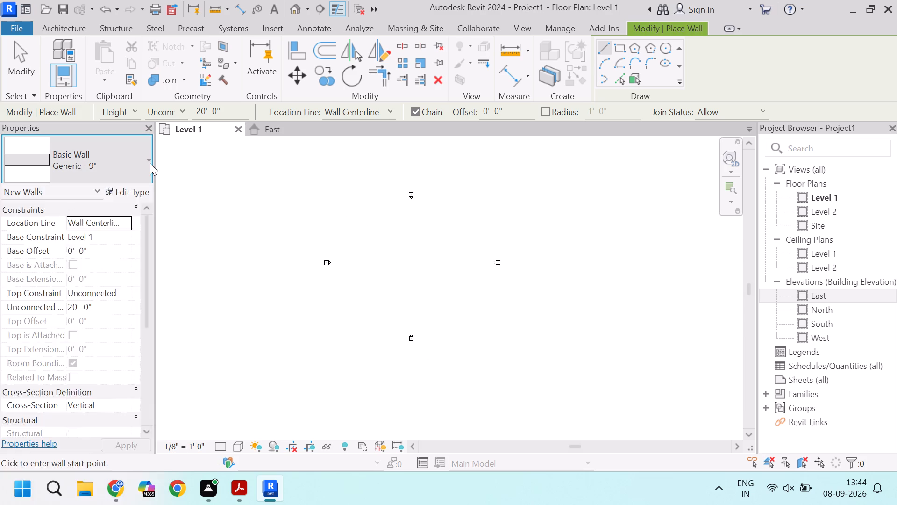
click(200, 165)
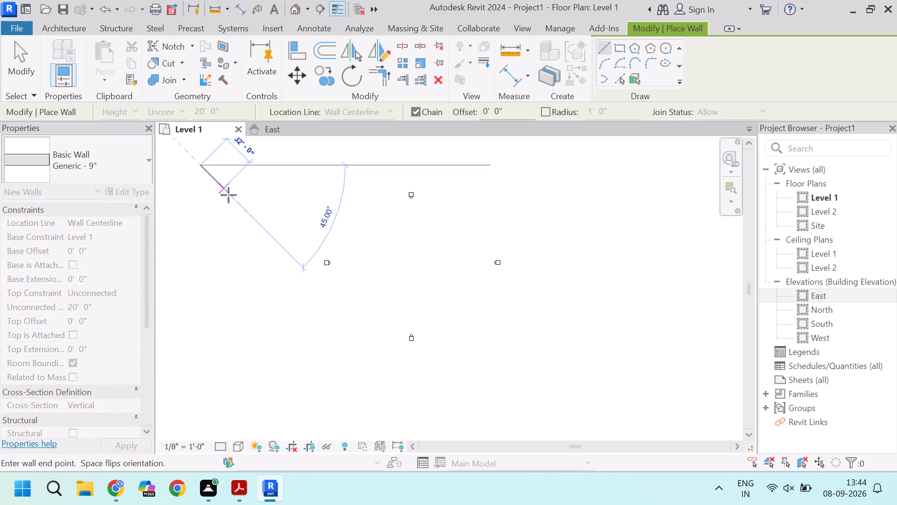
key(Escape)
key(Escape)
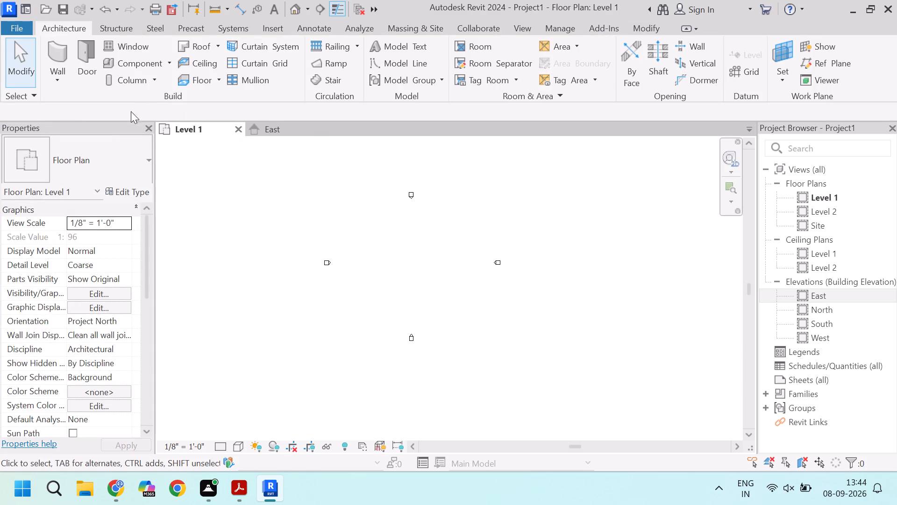
Start the Wall command and duplicate the Generic - 9" wall type under the name Generic - 4.5".
click(53, 53)
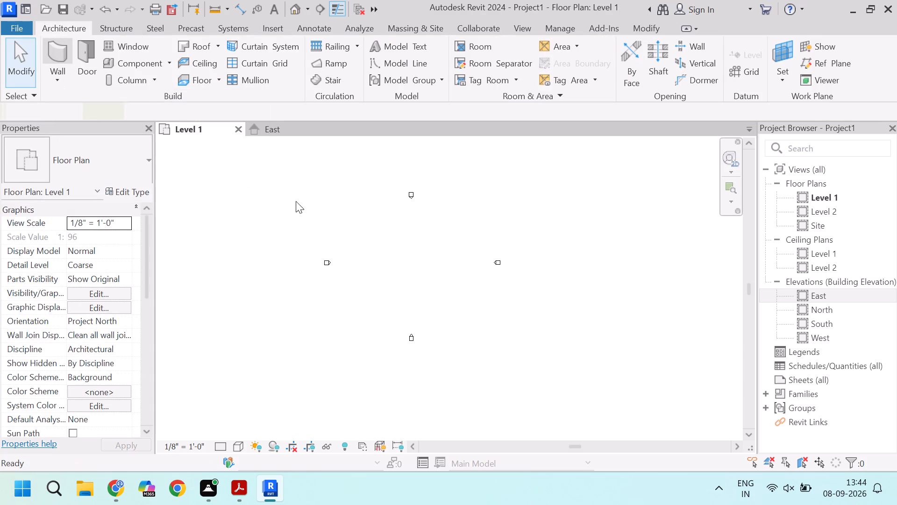
click(136, 190)
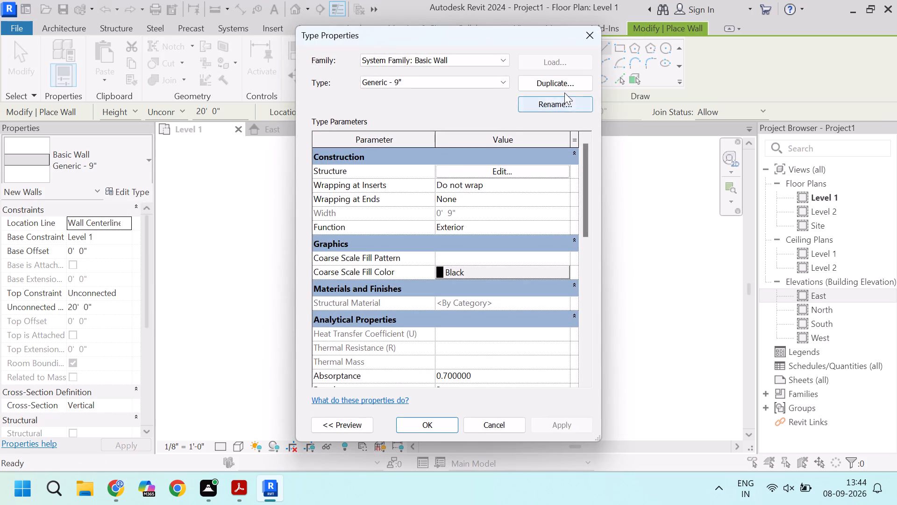
click(569, 87)
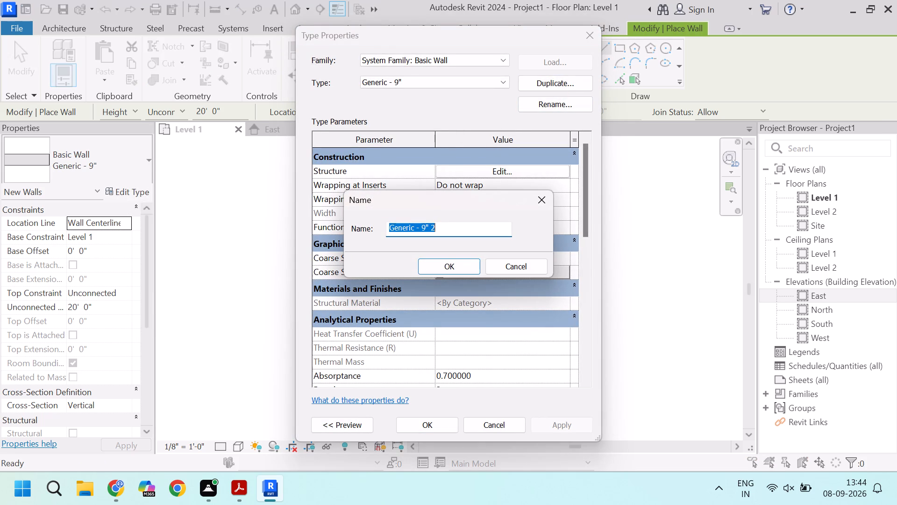
drag(435, 228, 421, 228)
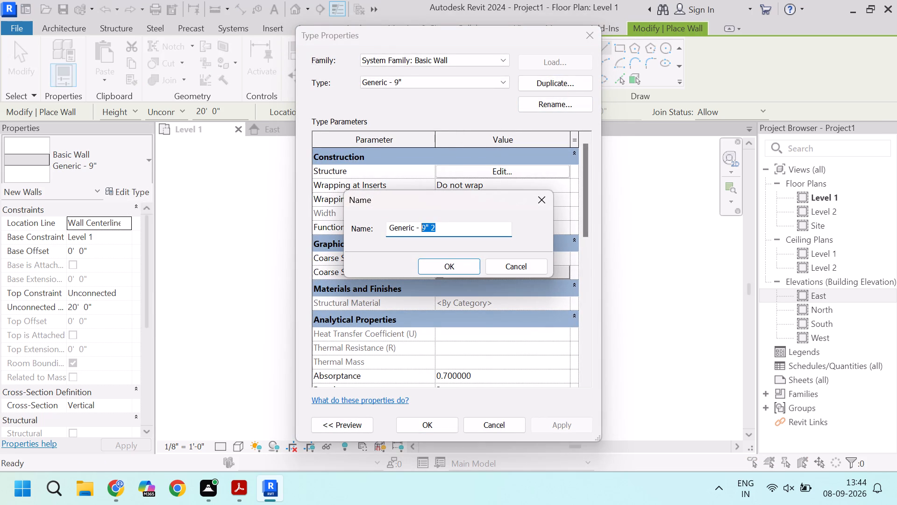
text(4.5)
key(shift+quotedbl)
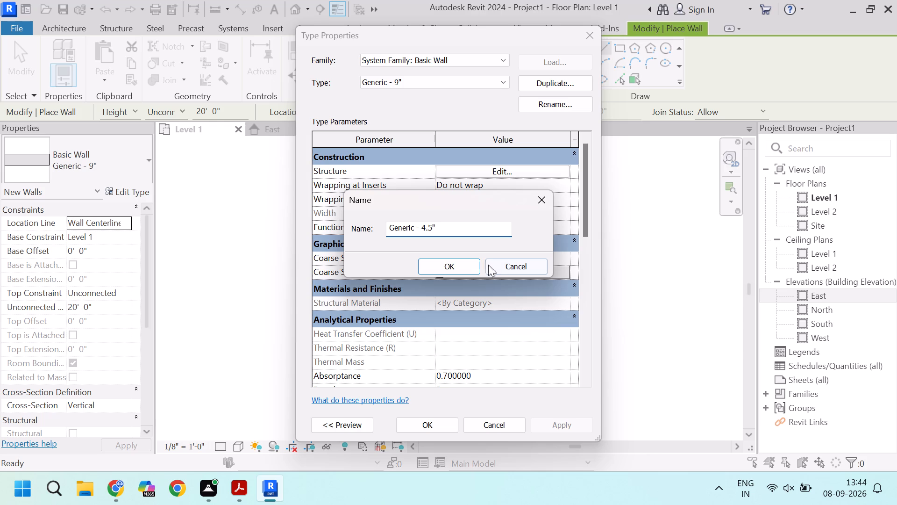
click(464, 262)
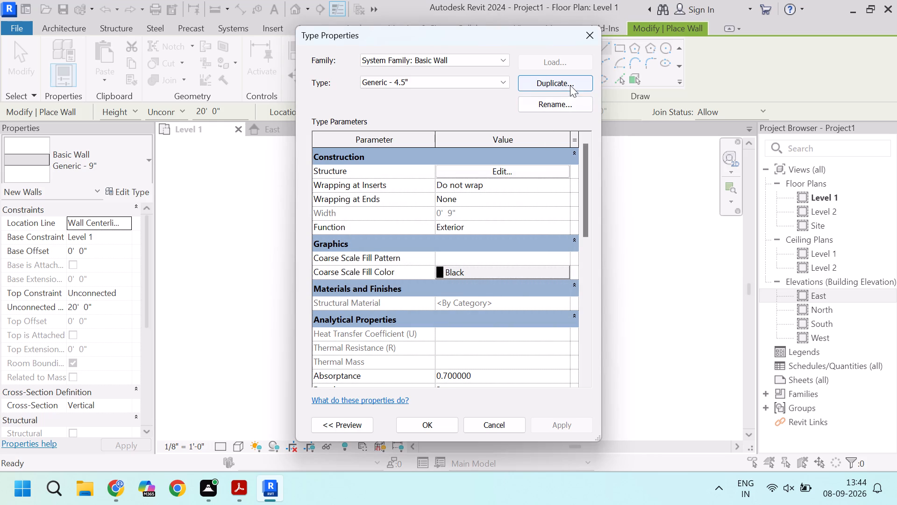
Set the structure layer thickness of the Generic - 4.5" wall type to 4.5" and apply the type changes.
click(515, 172)
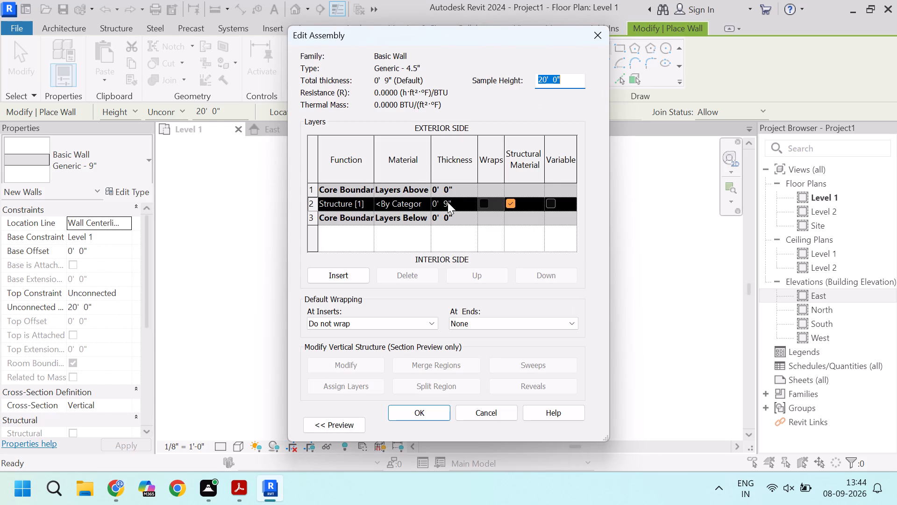
click(446, 202)
drag(448, 206, 439, 206)
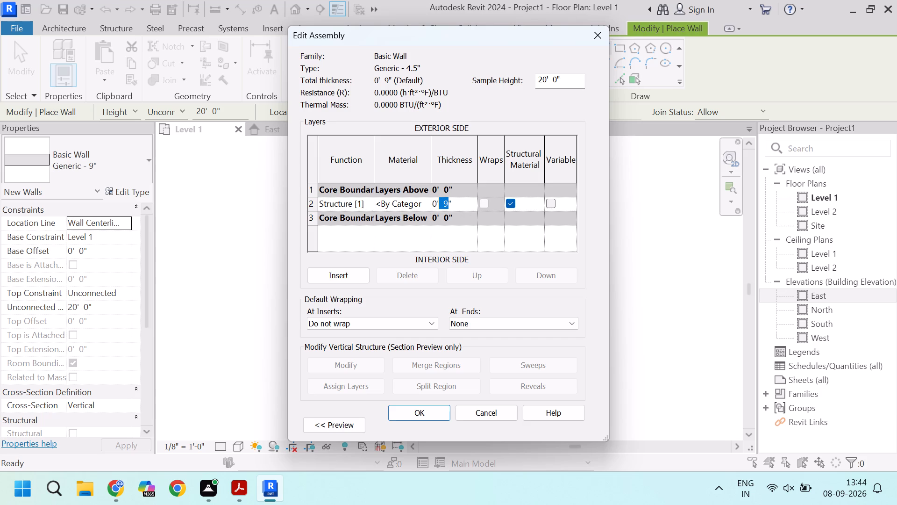
drag(439, 206, 443, 205)
text(4.5)
click(437, 414)
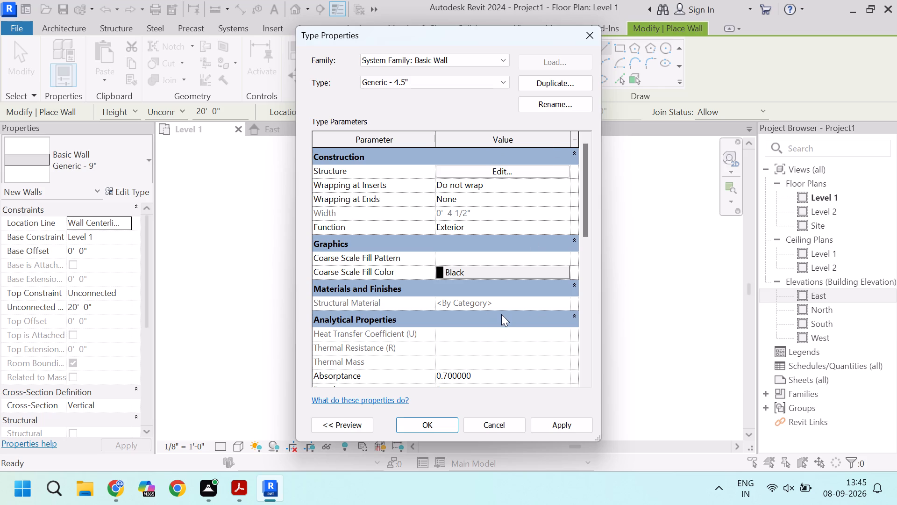
click(572, 431)
click(441, 425)
Set the top constraint of the new walls to Up to level: Level 2.
scroll(424, 220, down, 2)
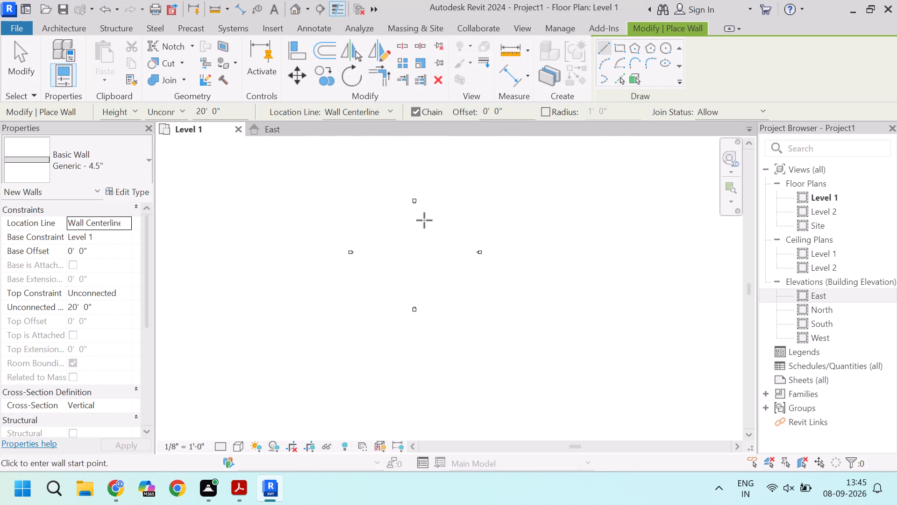
scroll(405, 218, up, 3)
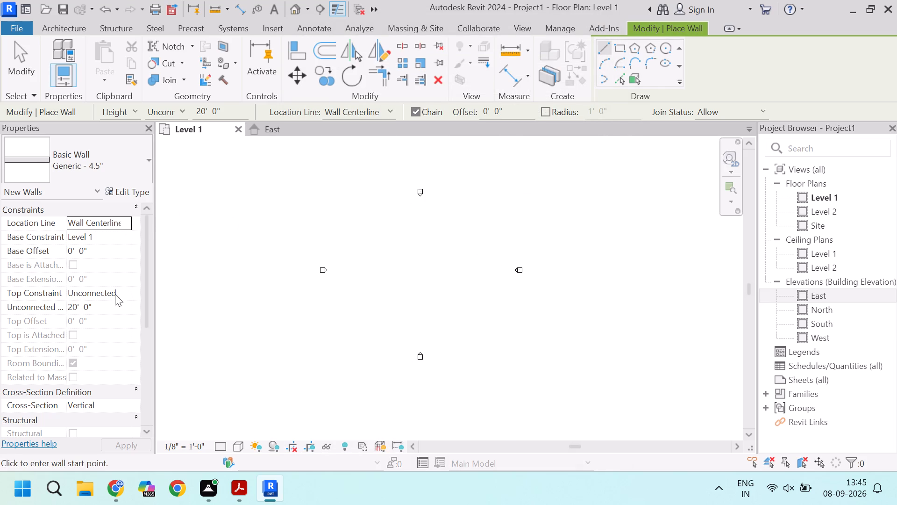
double_click(123, 291)
click(123, 291)
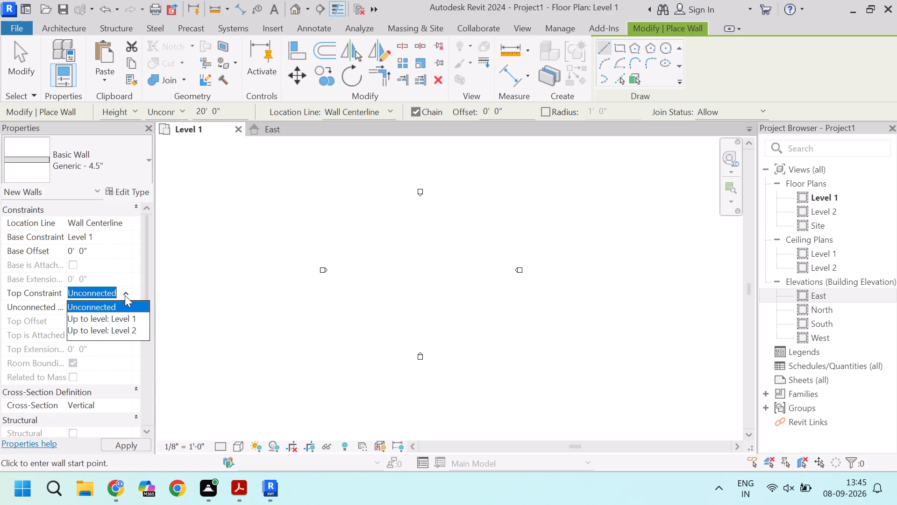
click(126, 328)
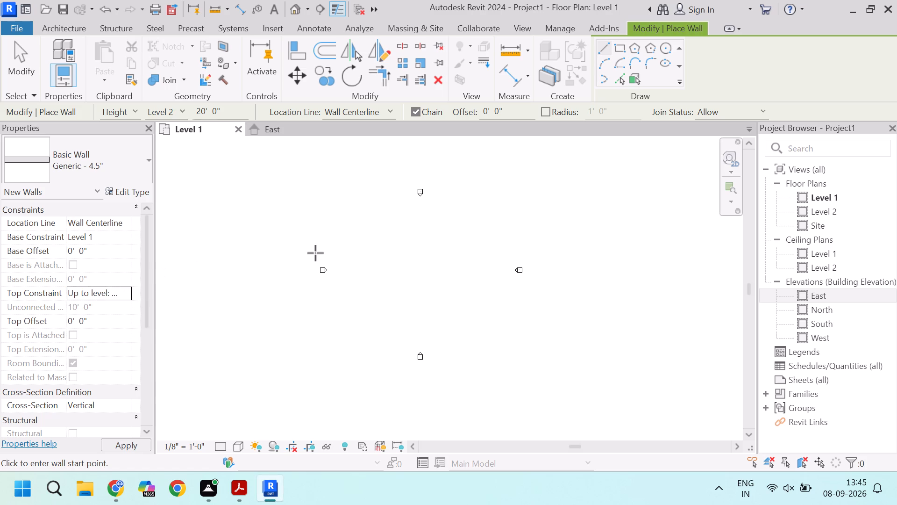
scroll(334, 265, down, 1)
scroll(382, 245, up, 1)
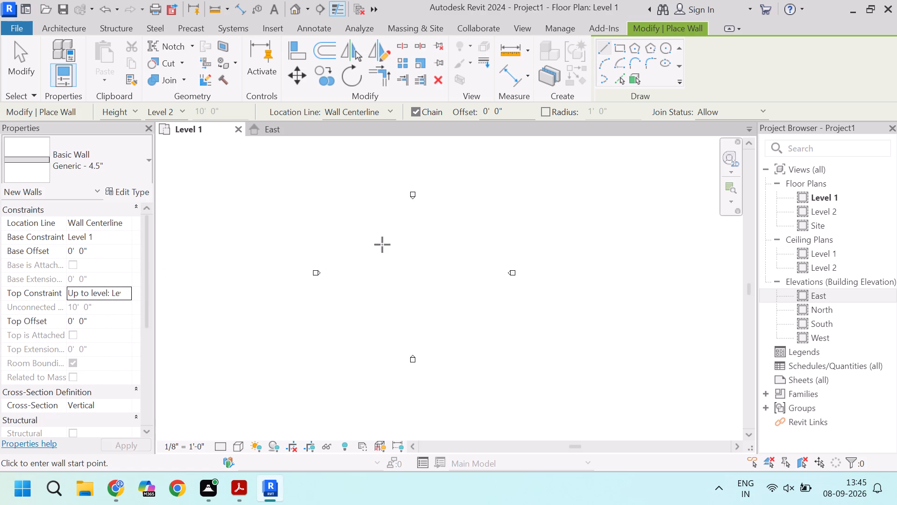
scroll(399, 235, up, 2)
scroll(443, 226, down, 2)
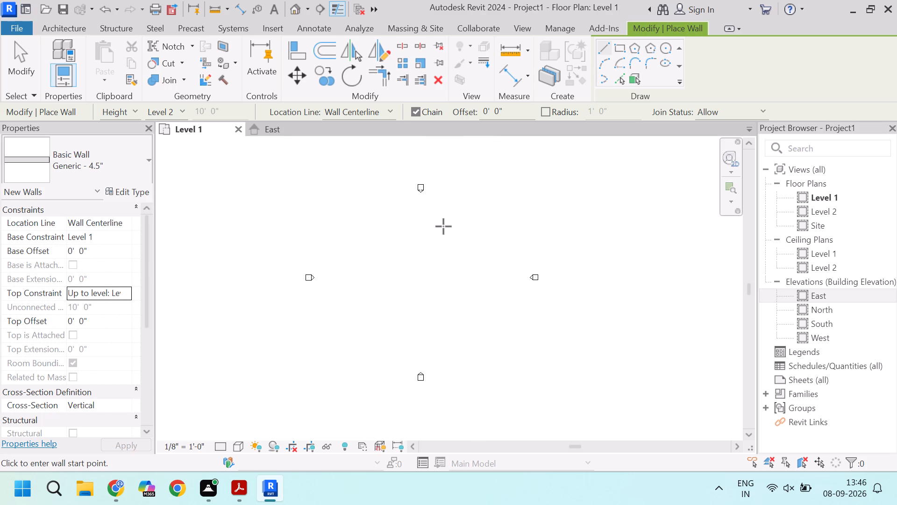
Draw a zigzag chain of Generic - 4.5" walls between the east and west elevation markers, with segments about 84', 80' and 68' long.
scroll(410, 242, up, 2)
scroll(342, 285, down, 2)
scroll(382, 278, up, 3)
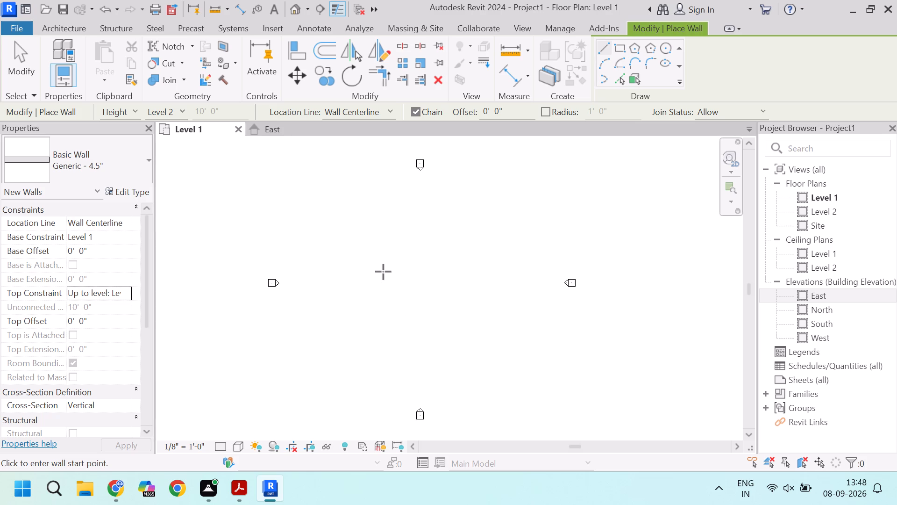
middle_drag(377, 272, 340, 265)
scroll(338, 264, up, 2)
right_drag(302, 487, 310, 504)
scroll(310, 480, down, 2)
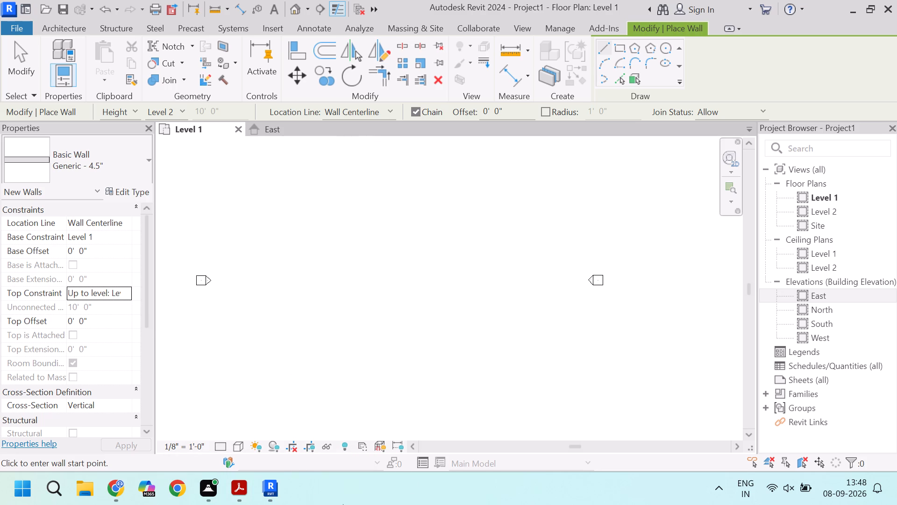
click(407, 327)
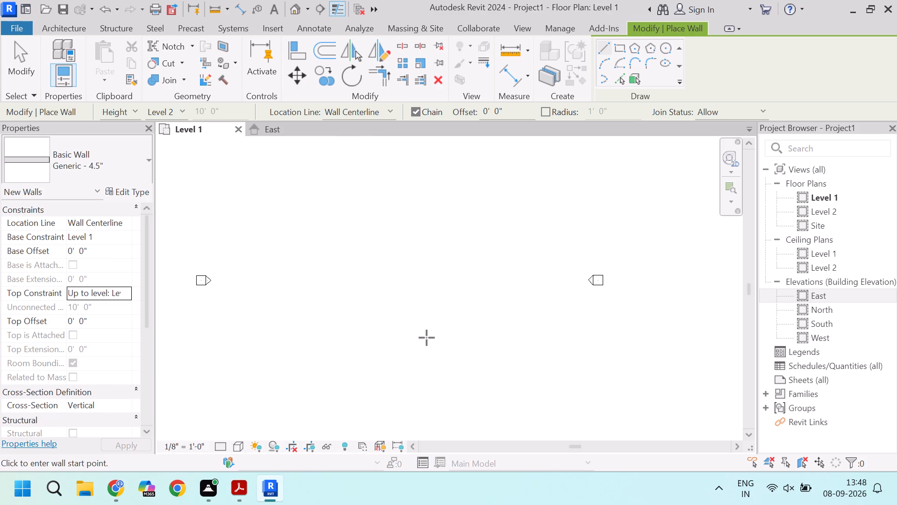
drag(397, 306, 431, 368)
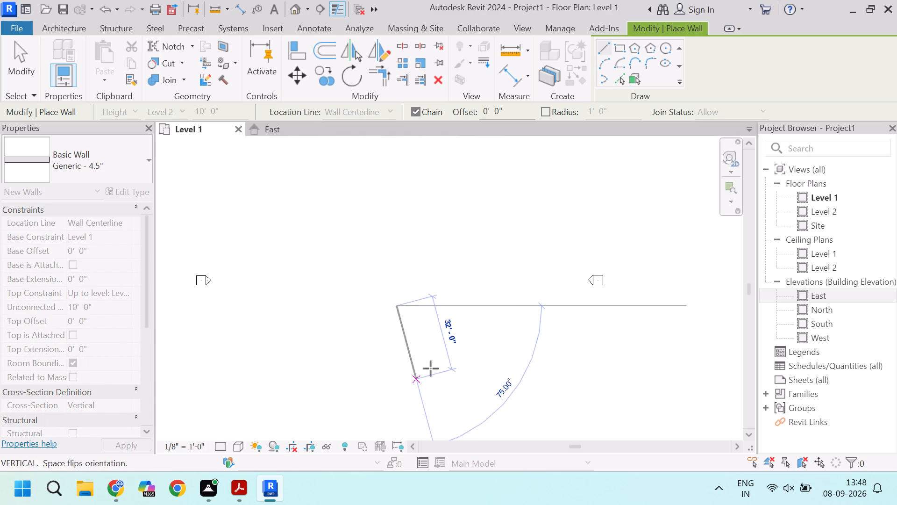
drag(431, 368, 371, 270)
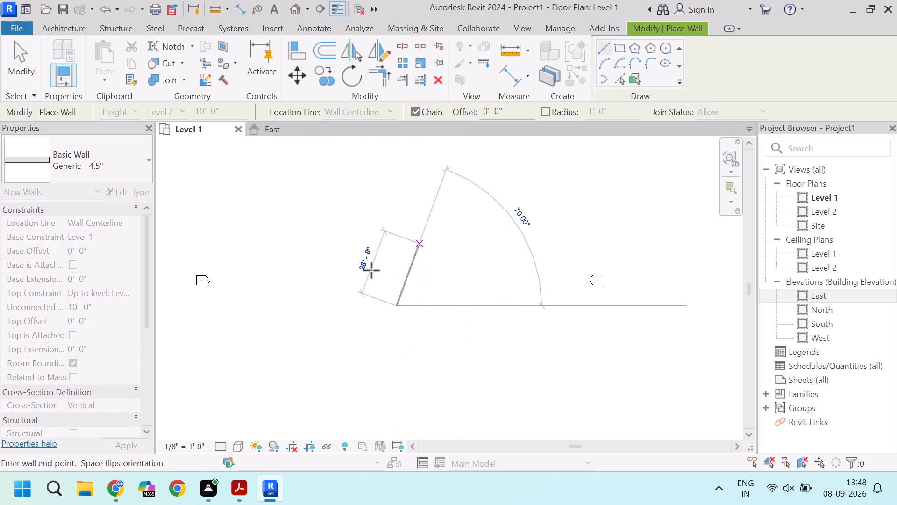
drag(371, 270, 511, 285)
click(510, 285)
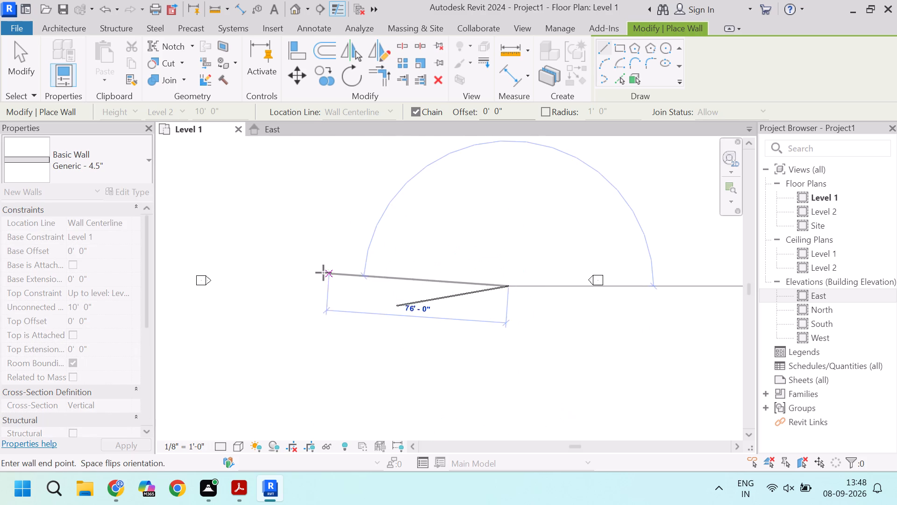
click(306, 289)
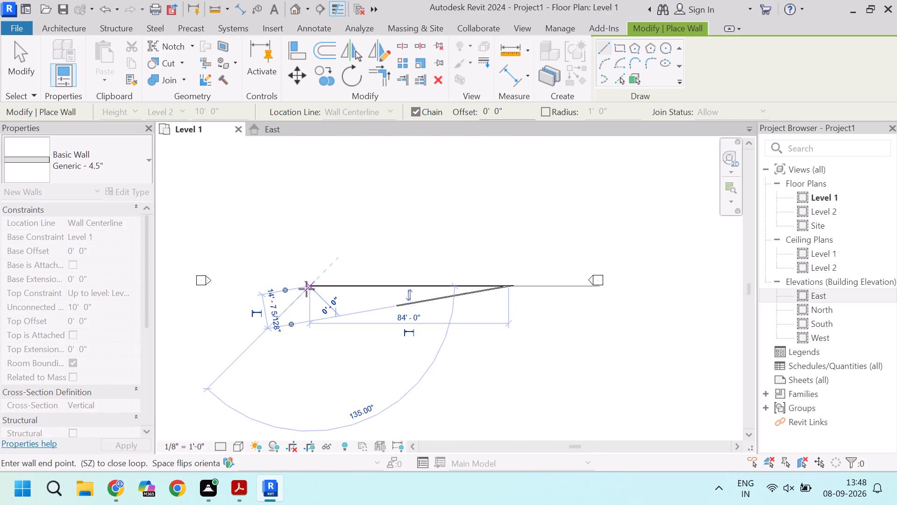
click(550, 275)
click(387, 368)
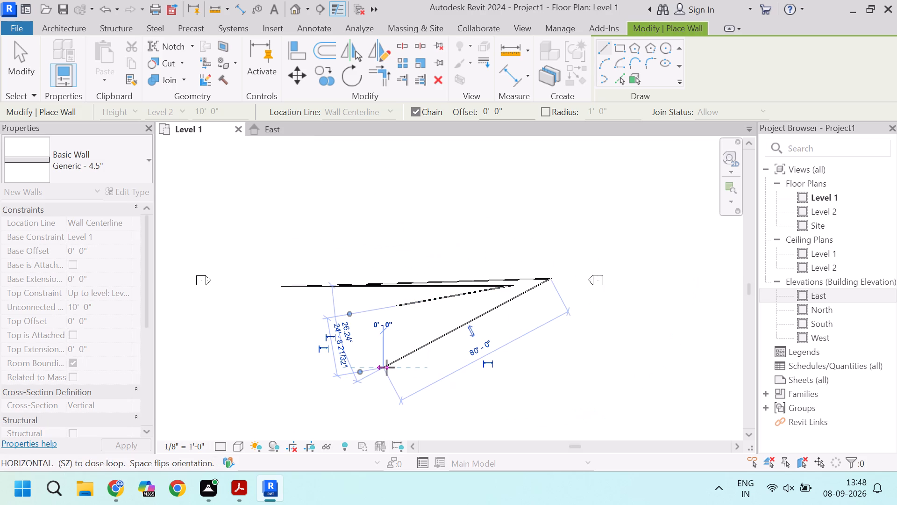
click(462, 216)
click(607, 293)
Continue the wall chain from its eastern end back west across the earlier walls, finishing with a diagonal segment south of the centre.
drag(594, 317, 545, 316)
drag(530, 312, 511, 312)
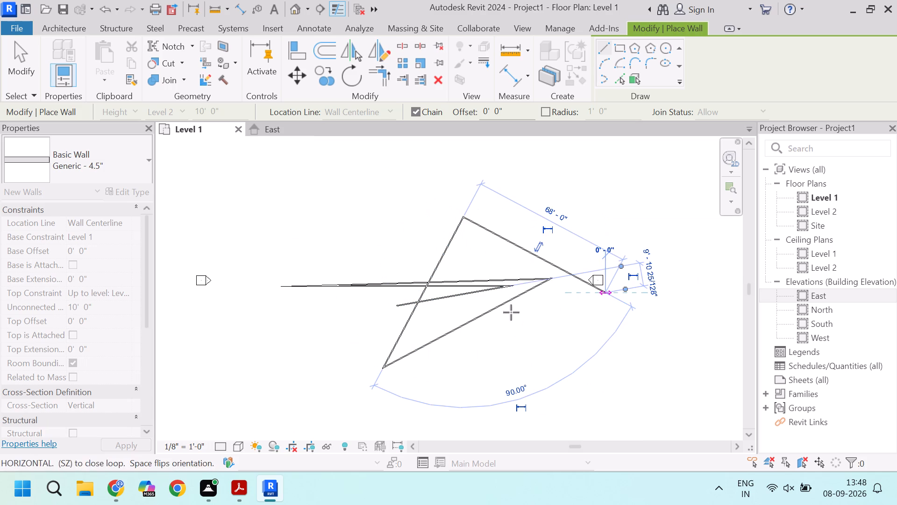
drag(511, 312, 472, 286)
drag(423, 246, 374, 286)
drag(346, 331, 459, 305)
drag(444, 298, 431, 303)
click(420, 309)
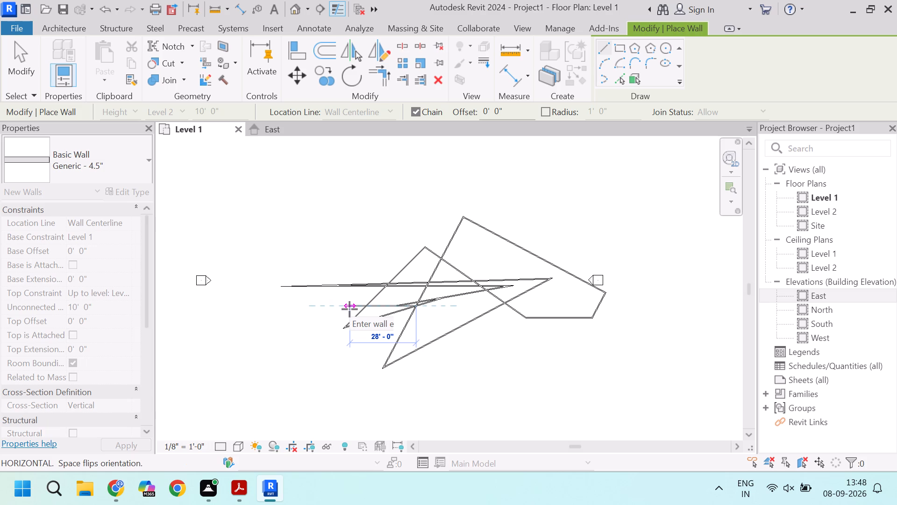
click(349, 309)
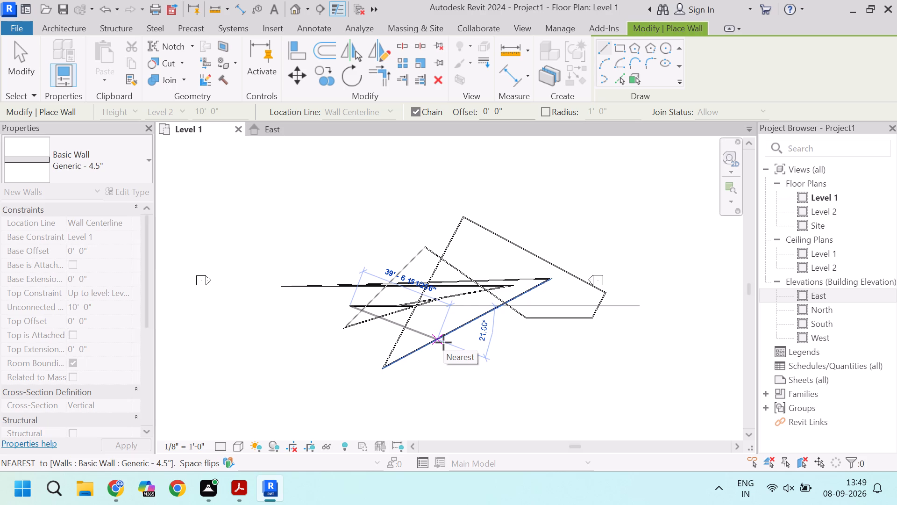
click(457, 346)
Draw a separate short diagonal wall about 8' long just southeast of the end of the wall chain.
drag(457, 346, 469, 362)
drag(467, 338, 479, 360)
drag(479, 360, 486, 359)
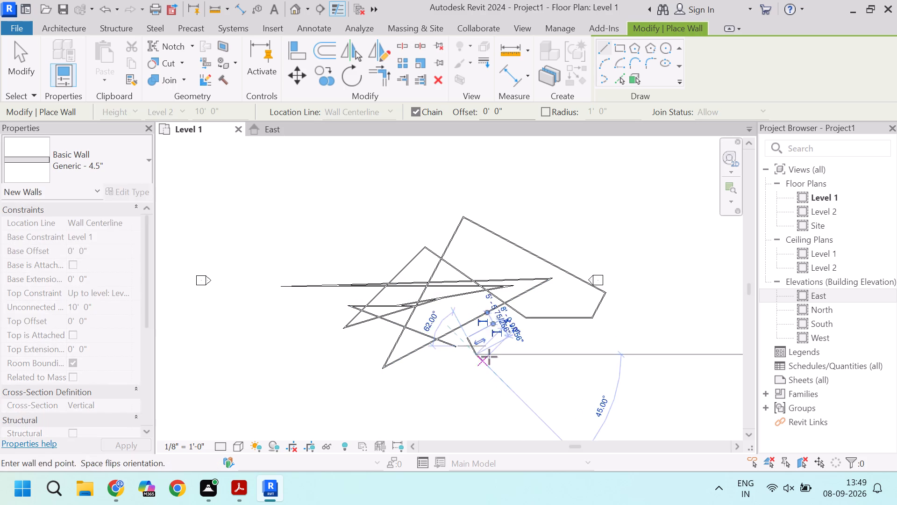
drag(475, 353, 443, 361)
click(444, 368)
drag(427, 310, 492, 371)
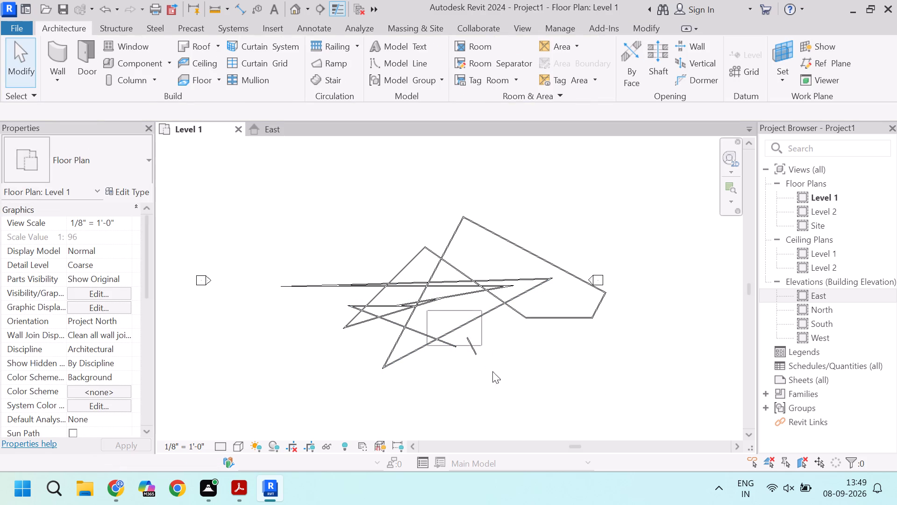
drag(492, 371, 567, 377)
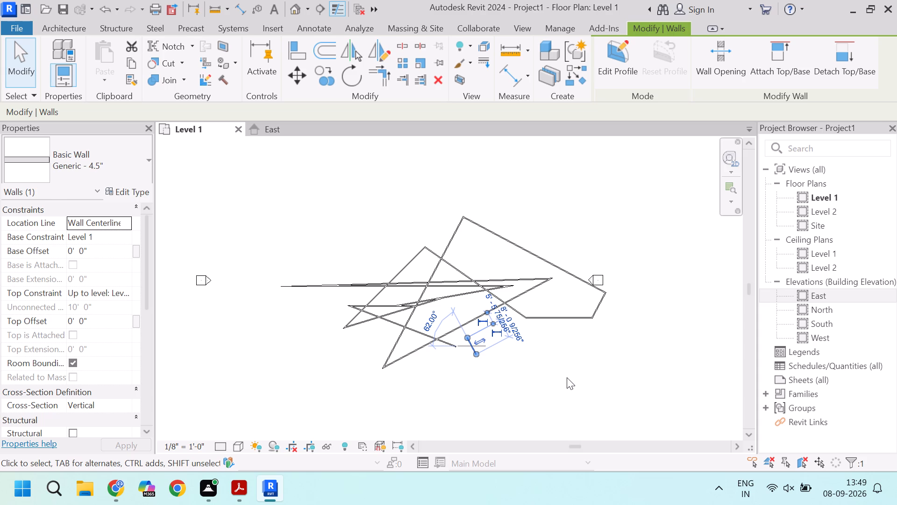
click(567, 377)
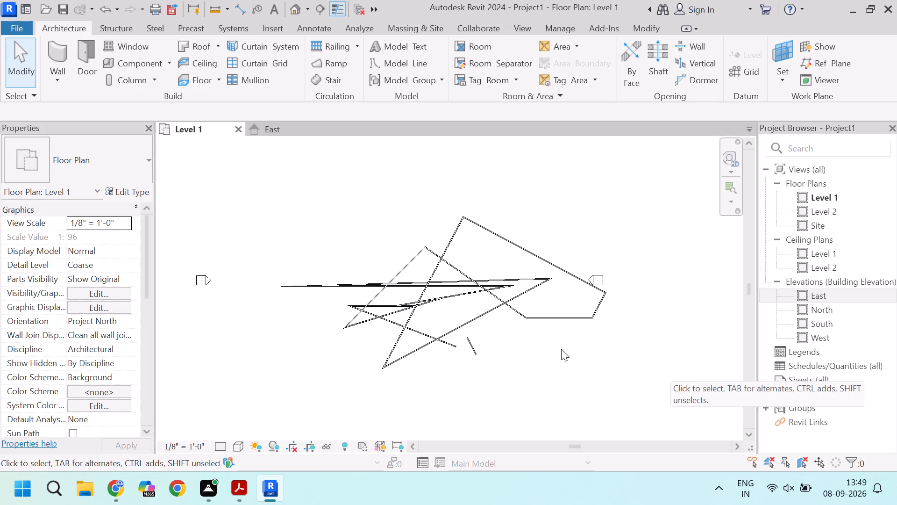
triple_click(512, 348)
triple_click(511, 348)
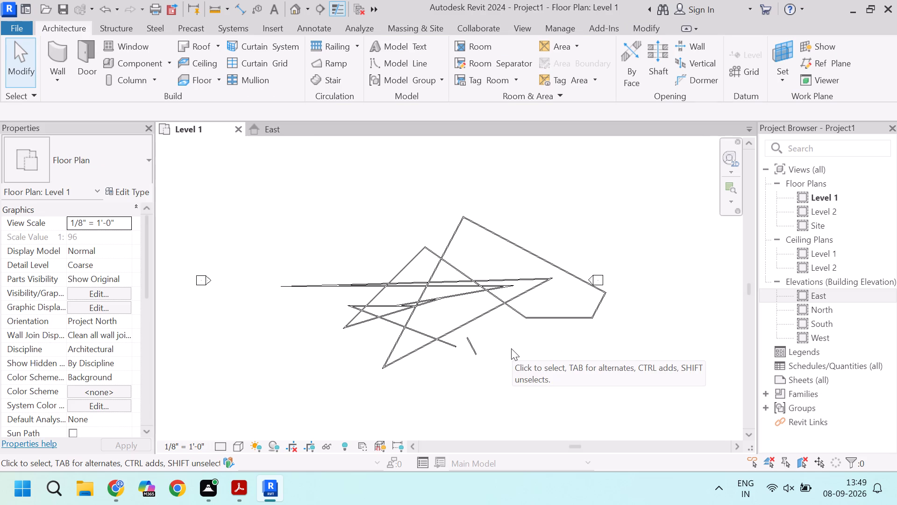
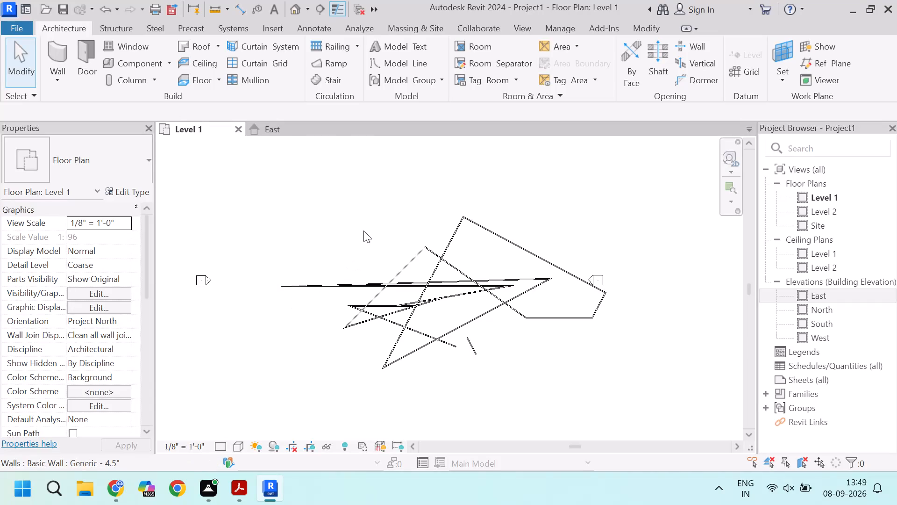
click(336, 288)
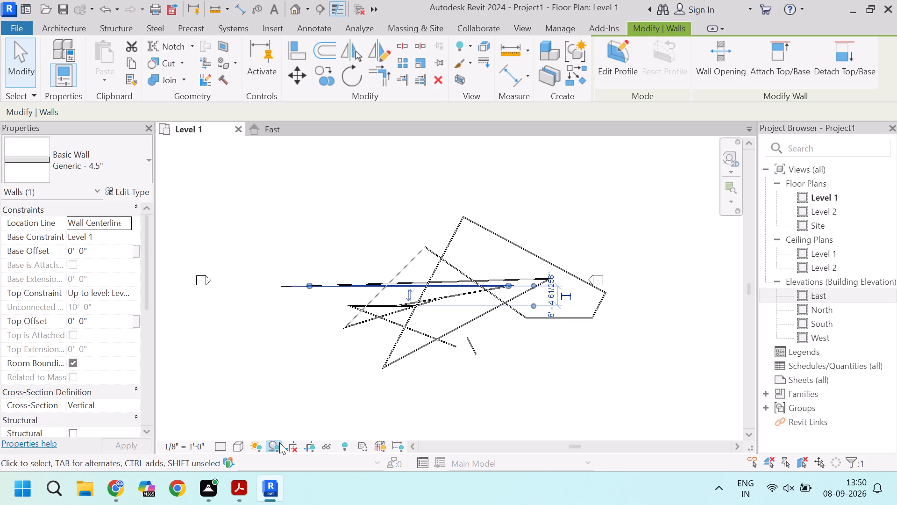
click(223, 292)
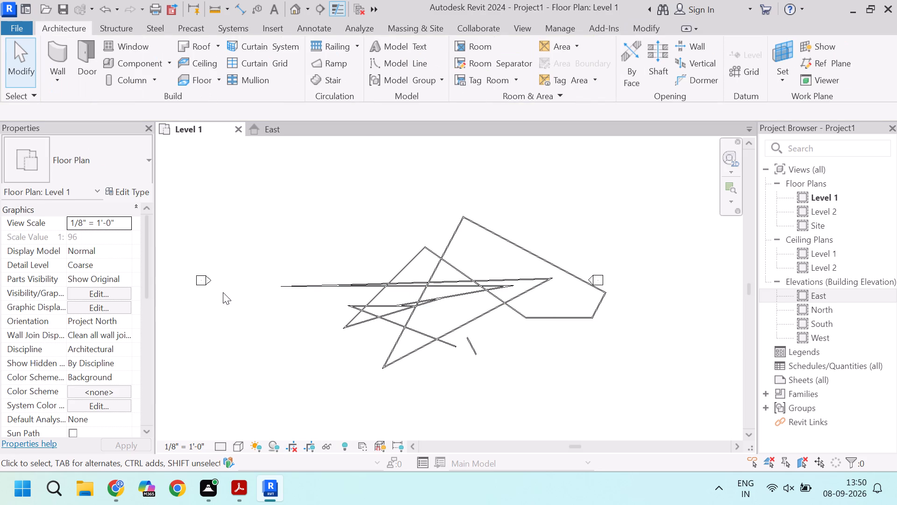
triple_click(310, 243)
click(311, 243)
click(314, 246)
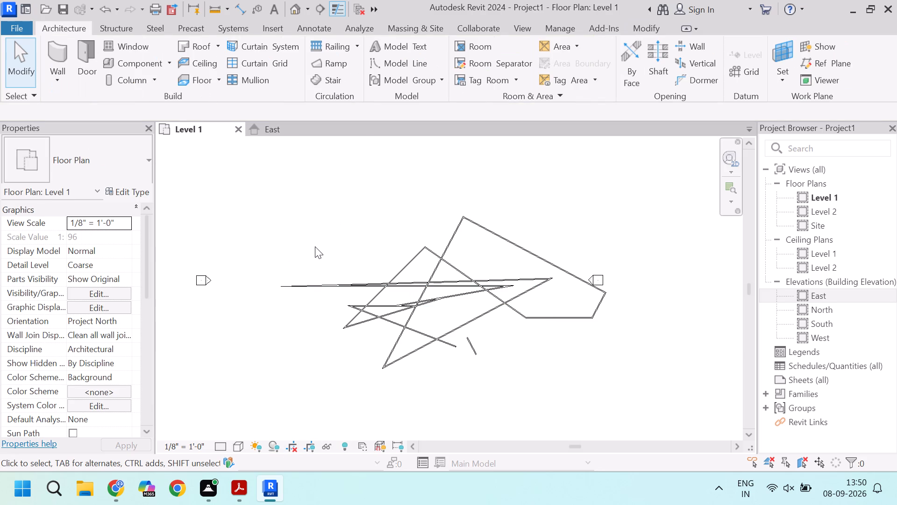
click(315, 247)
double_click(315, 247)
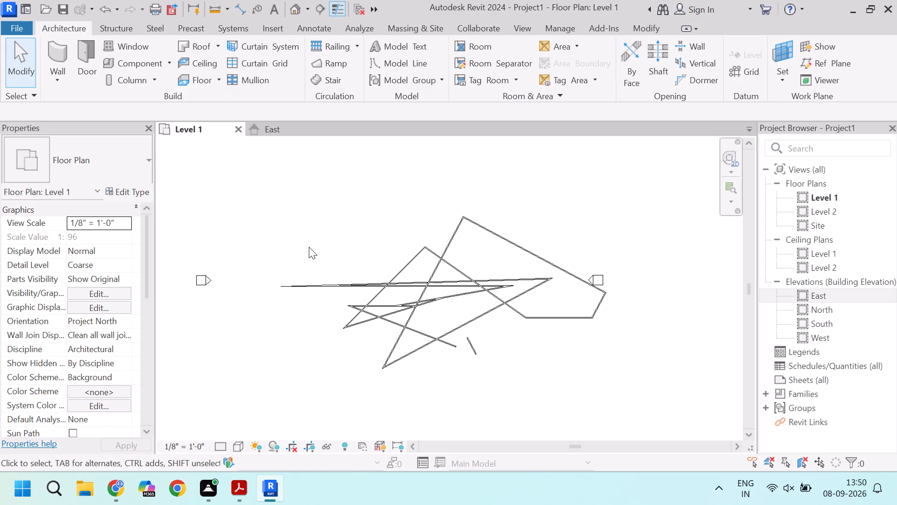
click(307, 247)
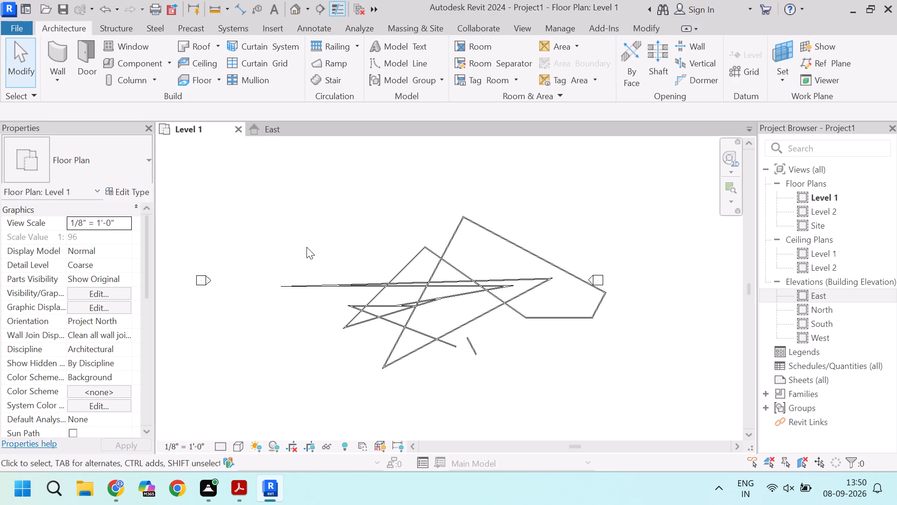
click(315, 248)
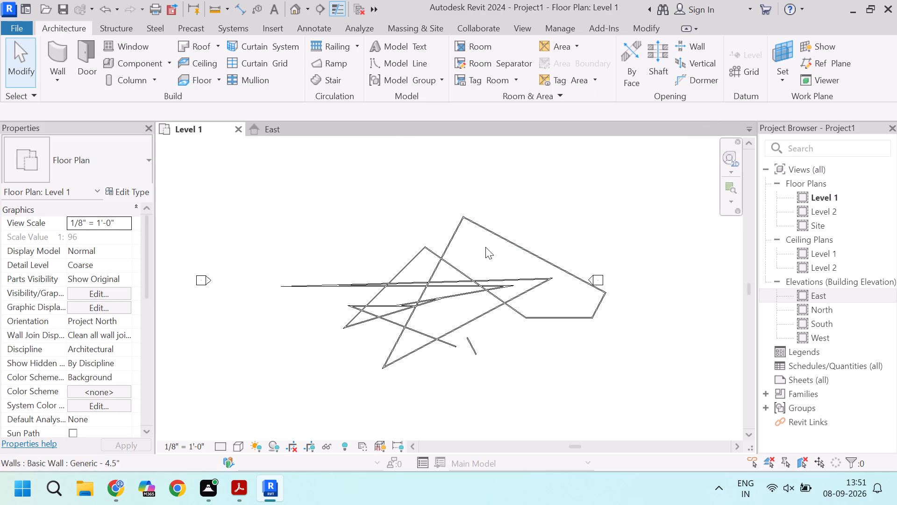
Delete all the practice walls from the Level 1 plan, including the short diagonal one beside the east elevation marker, keeping the elevation markers.
scroll(408, 224, down, 2)
drag(292, 202, 579, 368)
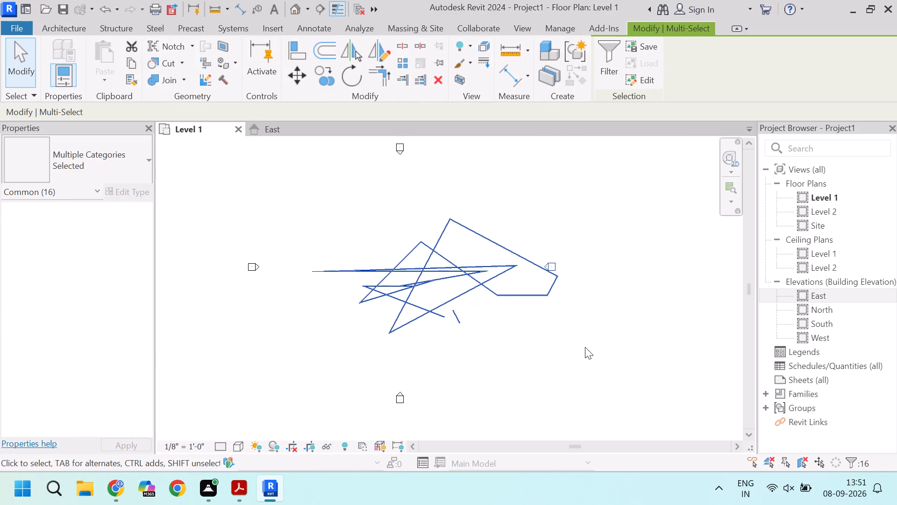
key(Escape)
drag(580, 358, 546, 346)
drag(288, 206, 557, 365)
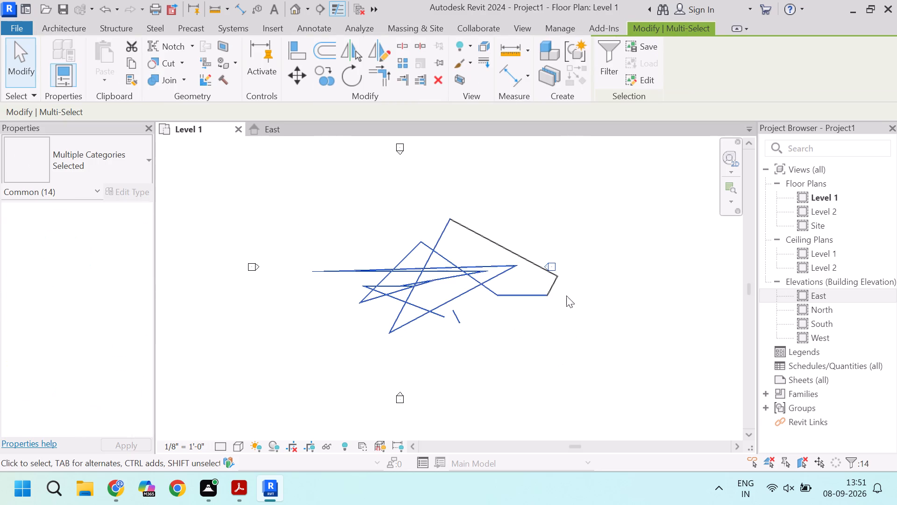
scroll(572, 282, up, 3)
key(Escape)
scroll(578, 334, down, 5)
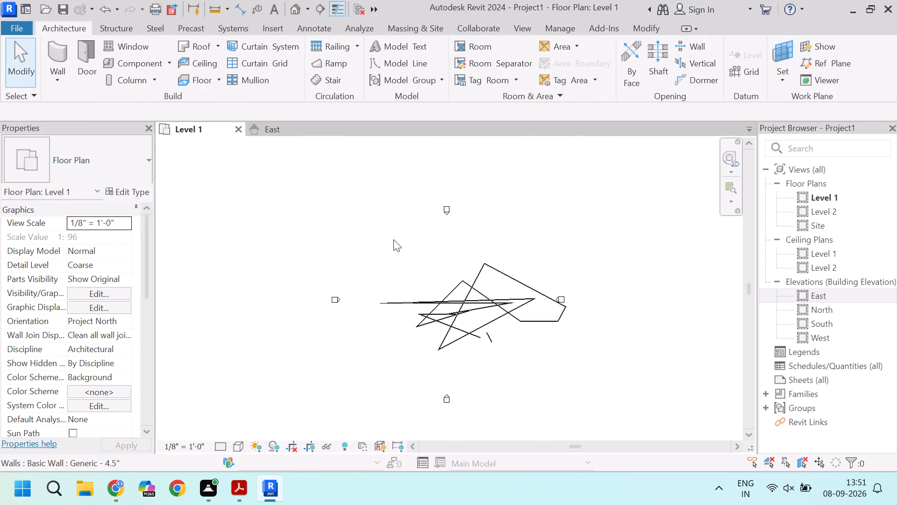
drag(531, 362, 418, 252)
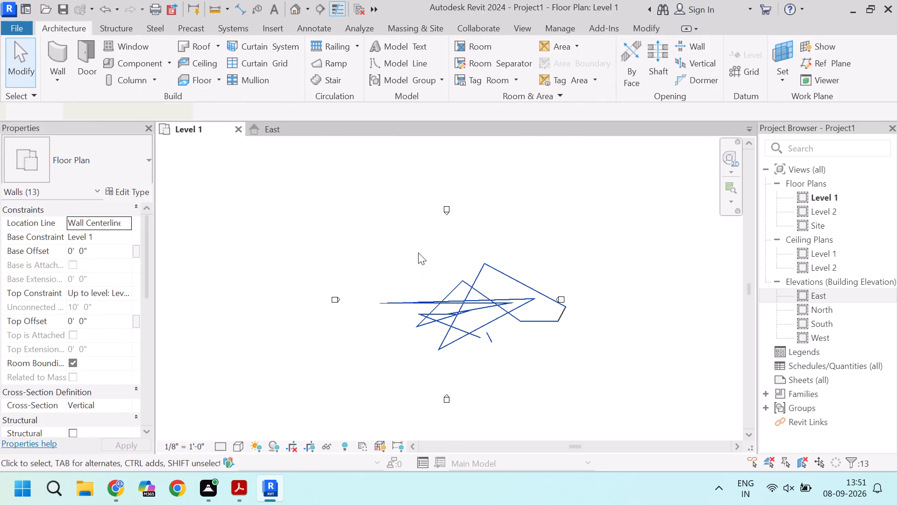
key(Delete)
scroll(554, 321, up, 2)
click(559, 317)
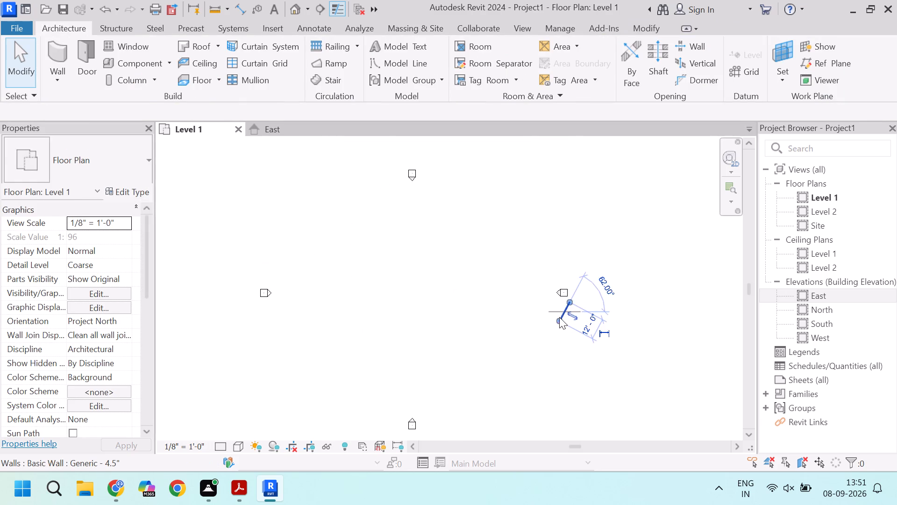
key(Delete)
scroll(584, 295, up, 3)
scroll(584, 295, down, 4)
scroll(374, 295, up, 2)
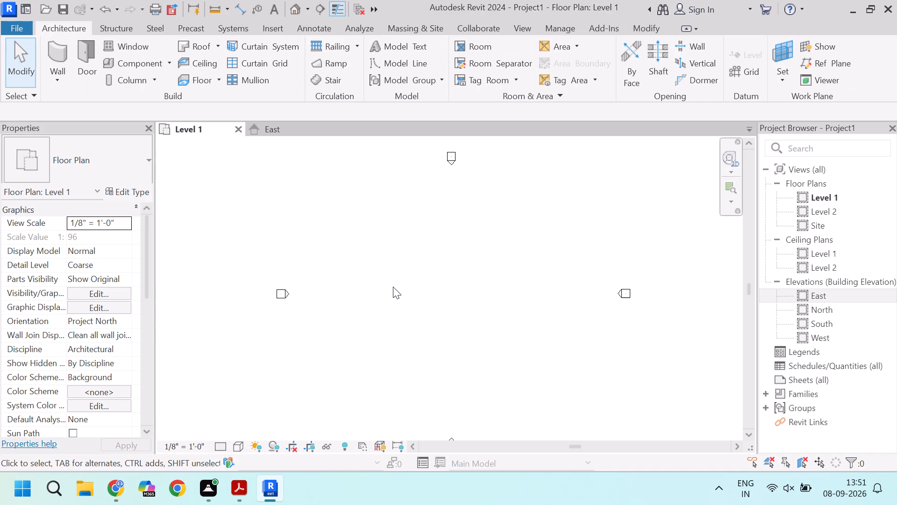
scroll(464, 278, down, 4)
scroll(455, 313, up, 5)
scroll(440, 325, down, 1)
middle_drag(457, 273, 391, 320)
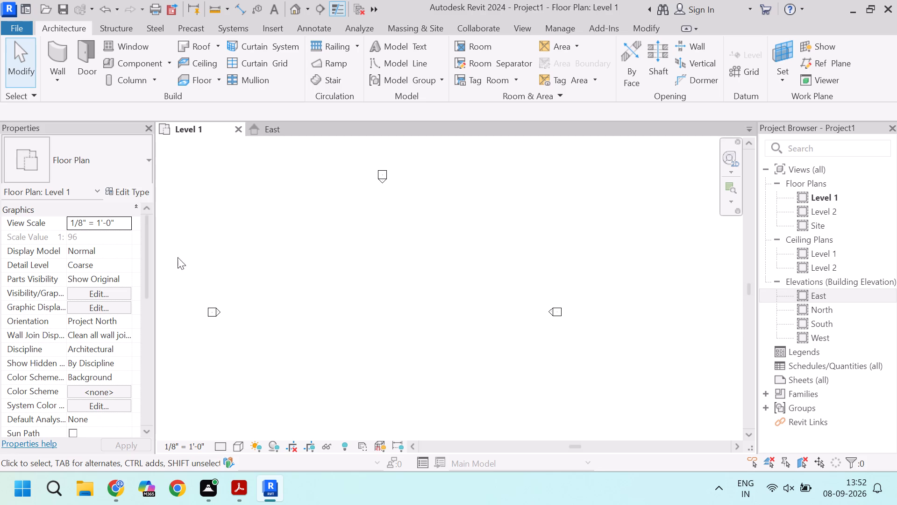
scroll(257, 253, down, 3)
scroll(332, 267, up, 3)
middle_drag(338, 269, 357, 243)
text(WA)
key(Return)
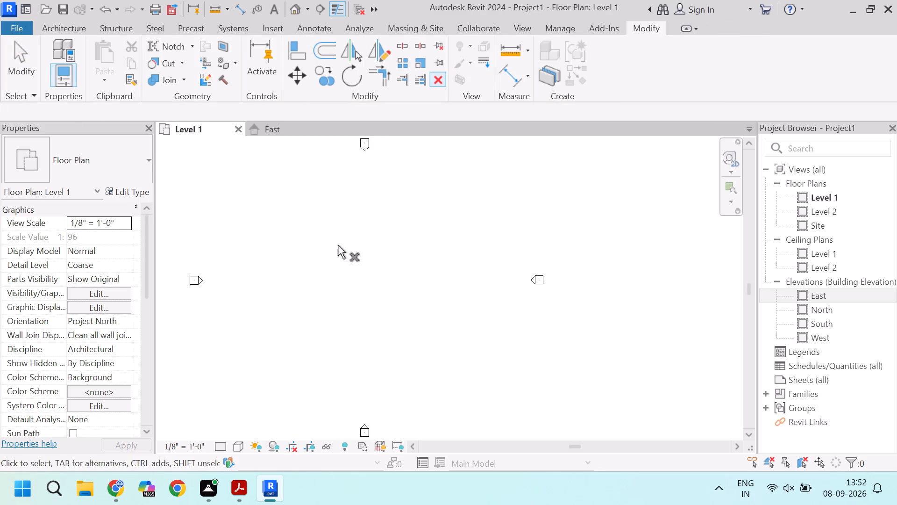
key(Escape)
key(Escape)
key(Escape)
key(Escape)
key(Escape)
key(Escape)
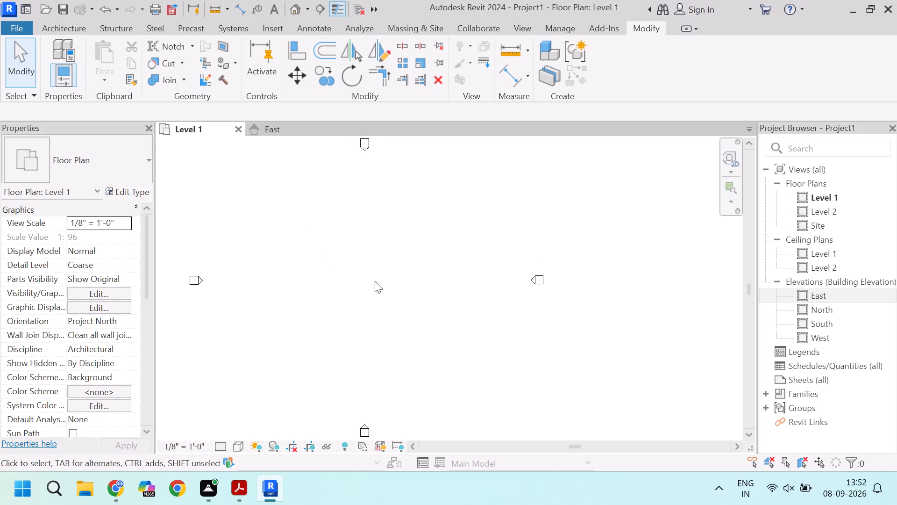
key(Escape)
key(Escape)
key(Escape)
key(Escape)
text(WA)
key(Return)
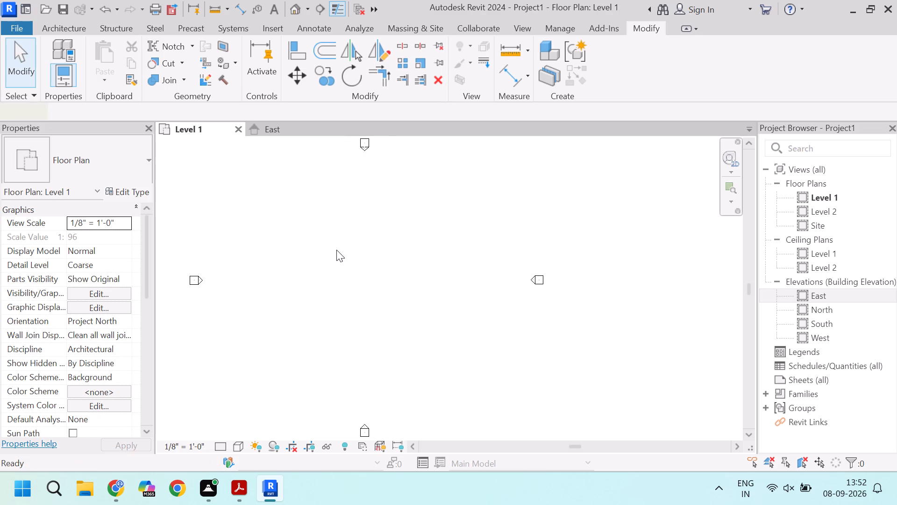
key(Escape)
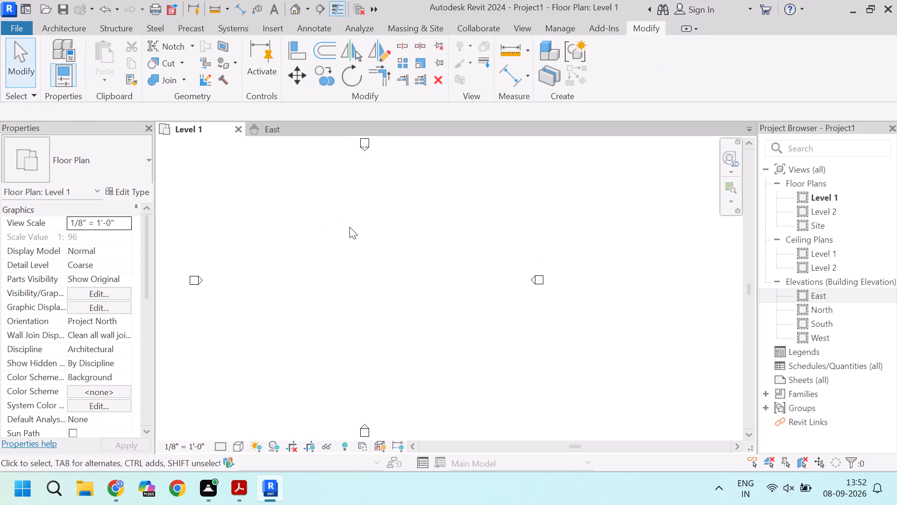
Start the Wall tool on the empty Level 1 plan, ready to place chained Generic - 4.5" walls up to Level 2.
text(WA)
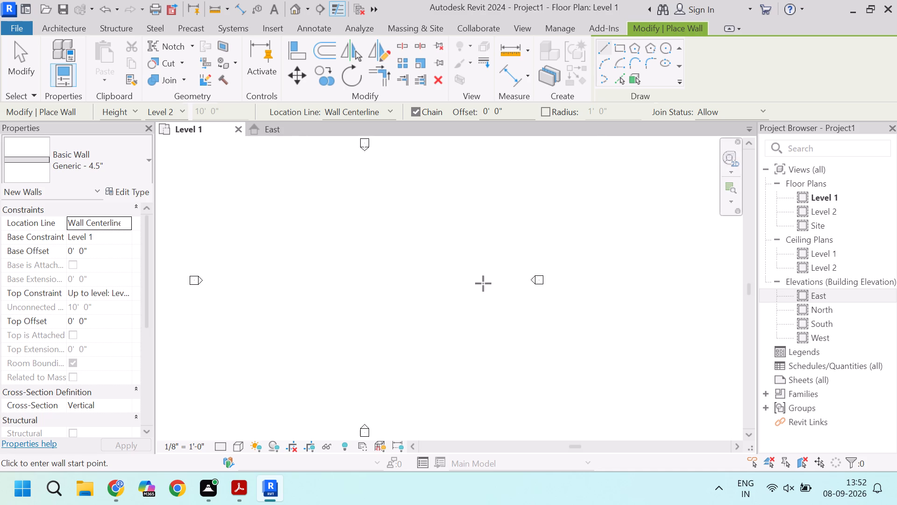
scroll(303, 266, down, 2)
scroll(303, 266, up, 2)
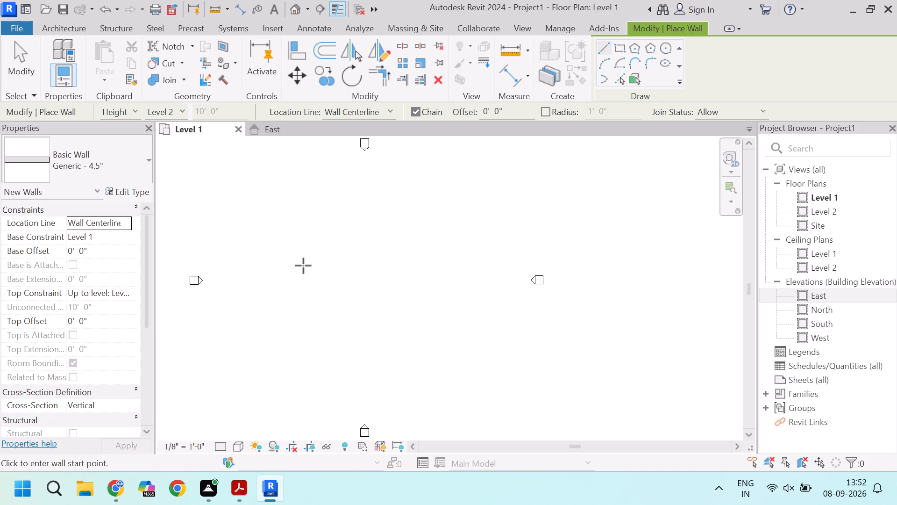
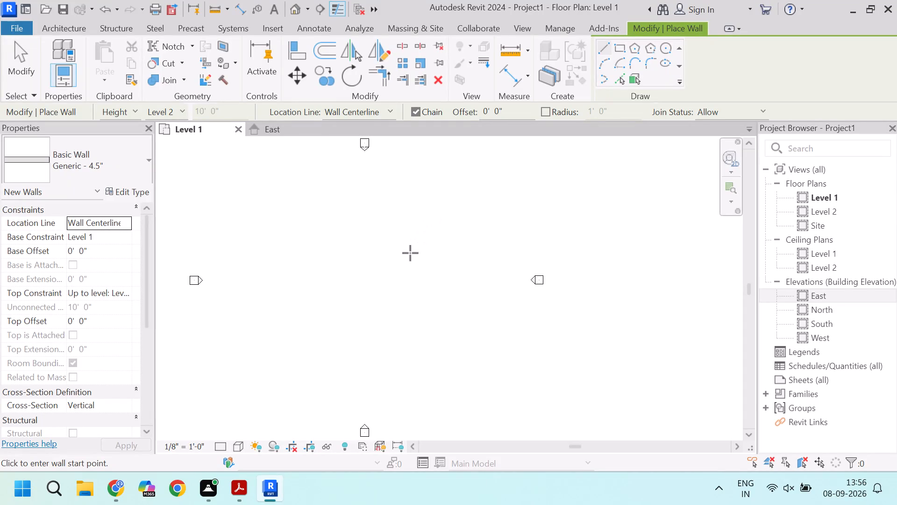
Switch the wall type for the new walls to Generic - 9".
scroll(413, 253, down, 2)
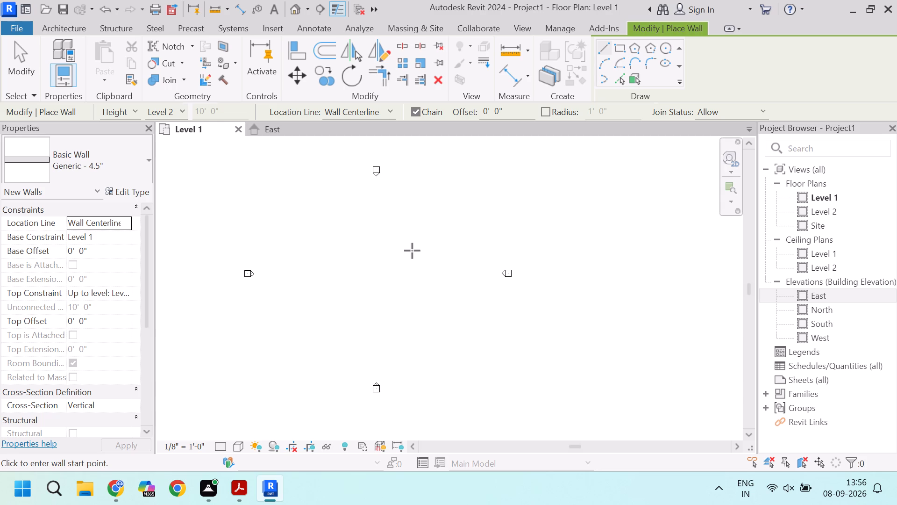
scroll(344, 237, down, 1)
scroll(312, 231, up, 2)
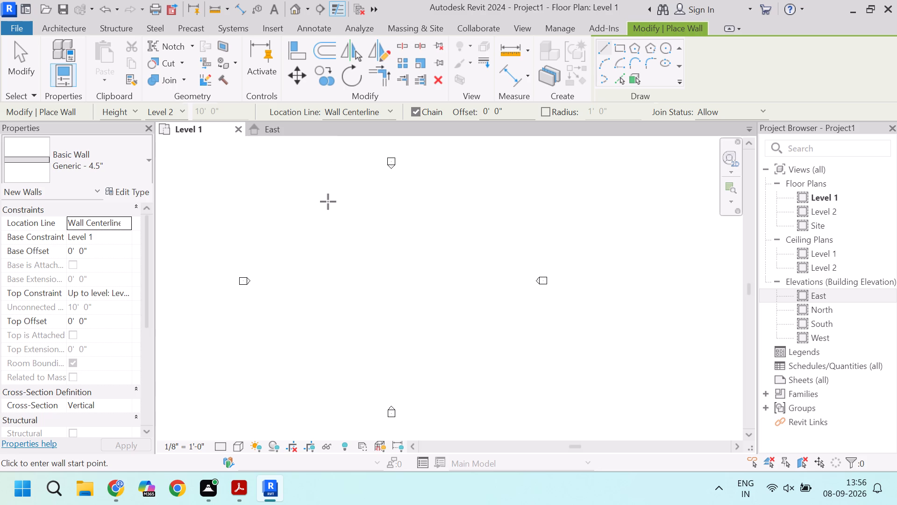
scroll(328, 202, down, 1)
scroll(332, 201, up, 1)
click(121, 166)
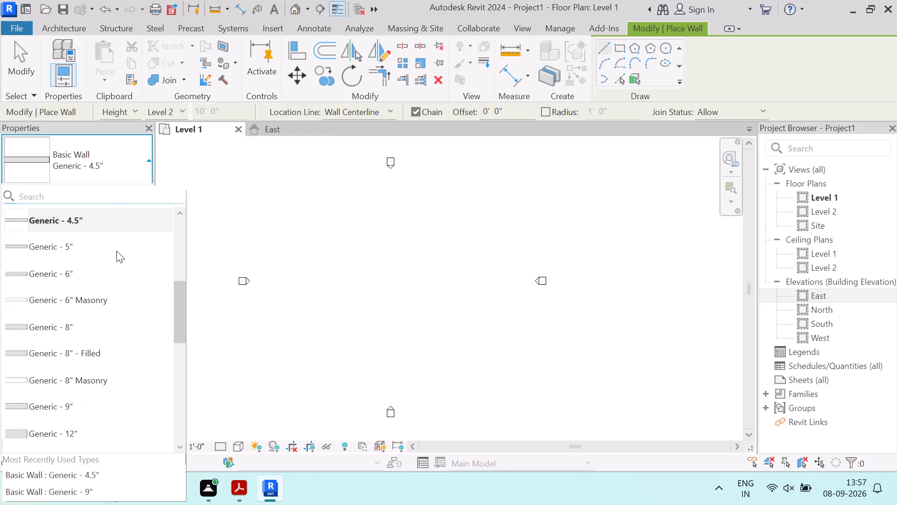
click(90, 402)
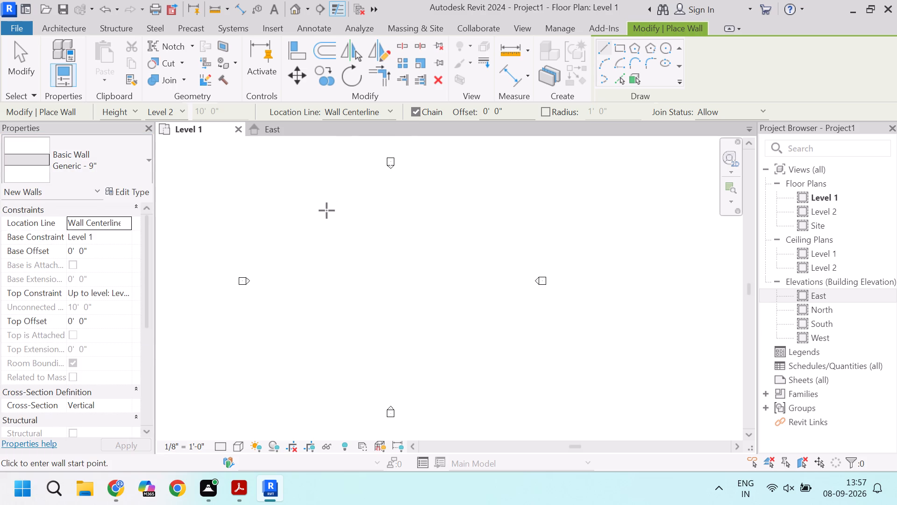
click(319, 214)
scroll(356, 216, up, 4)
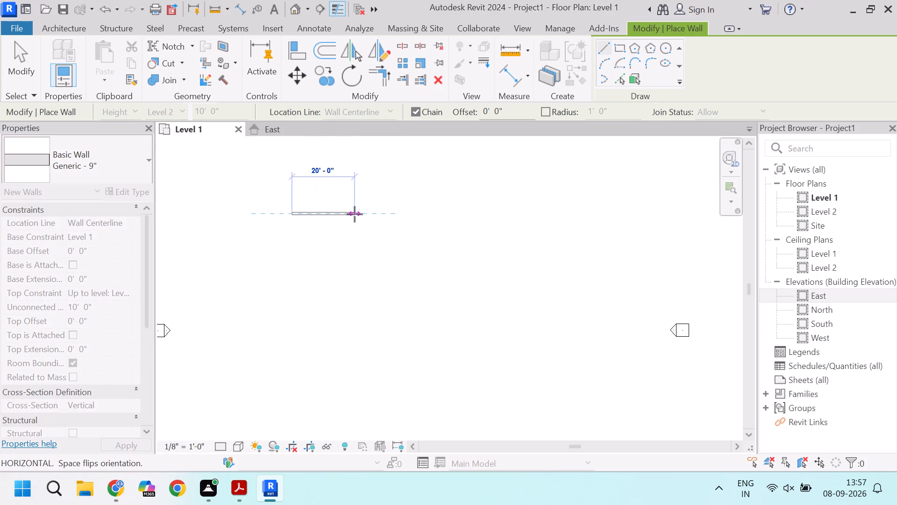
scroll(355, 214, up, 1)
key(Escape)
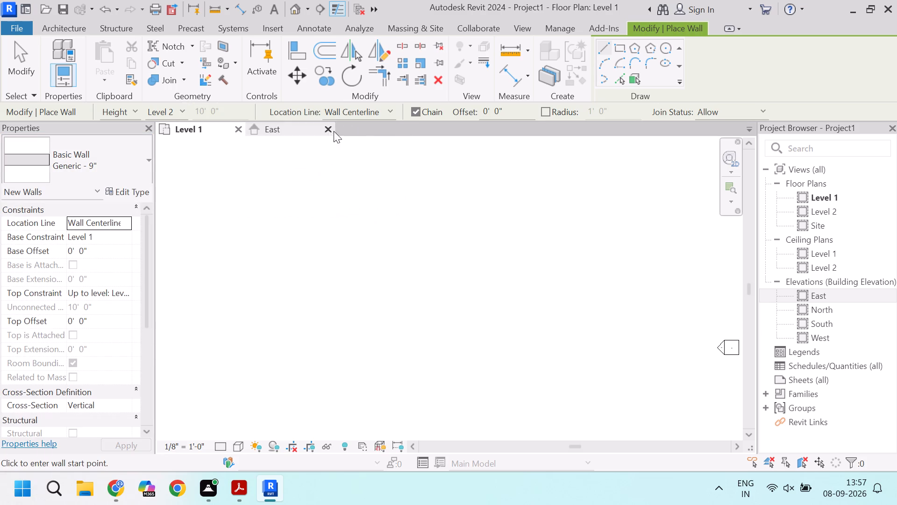
Draw a closed rectangle of Generic - 9" walls, 30' wide by 50' long, with the location line at Finish Face: Exterior.
click(364, 108)
click(359, 150)
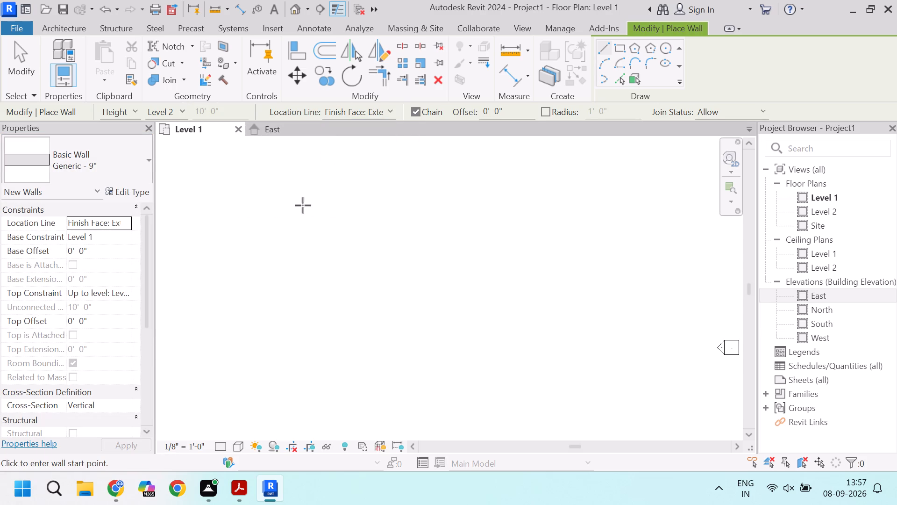
click(294, 223)
scroll(357, 228, down, 4)
scroll(362, 227, up, 4)
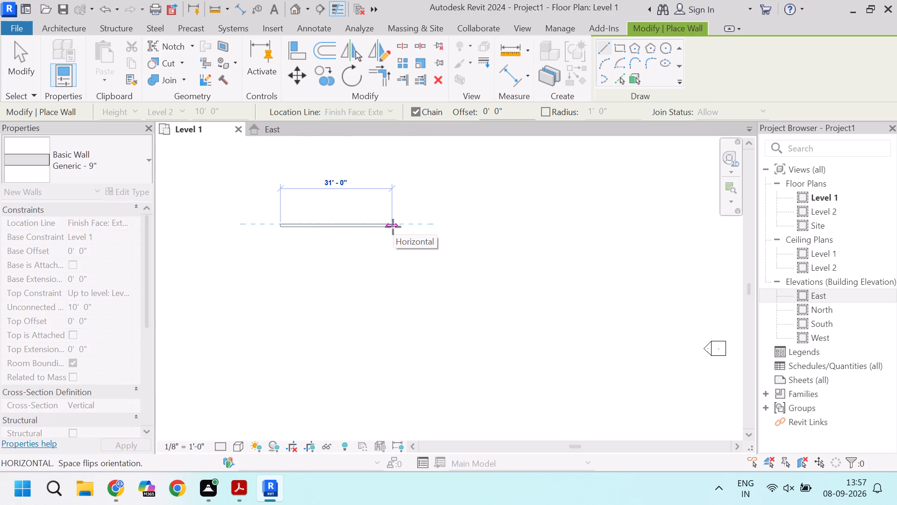
text(30)
key(apostrophe)
key(Return)
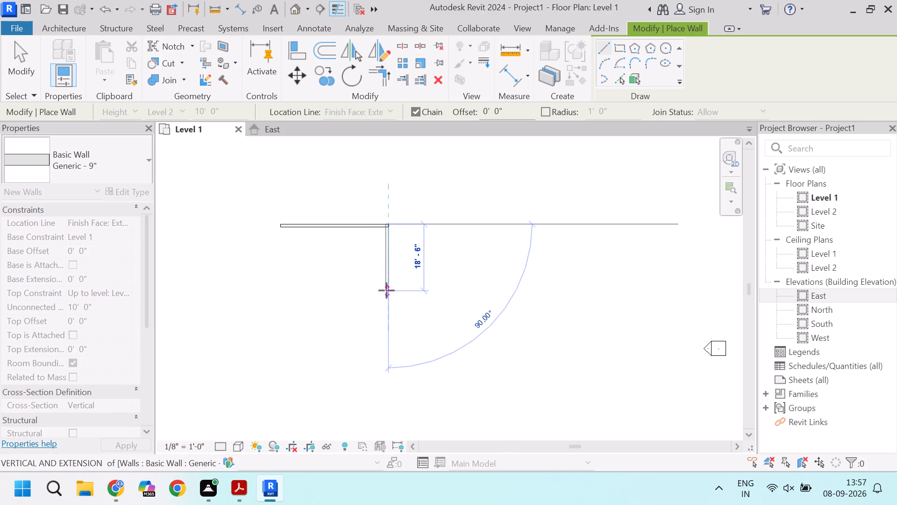
text(50')
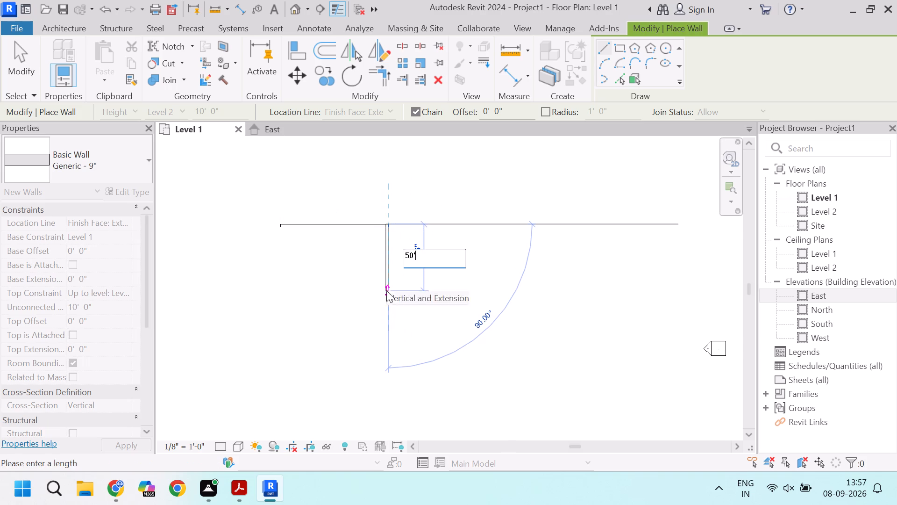
key(Return)
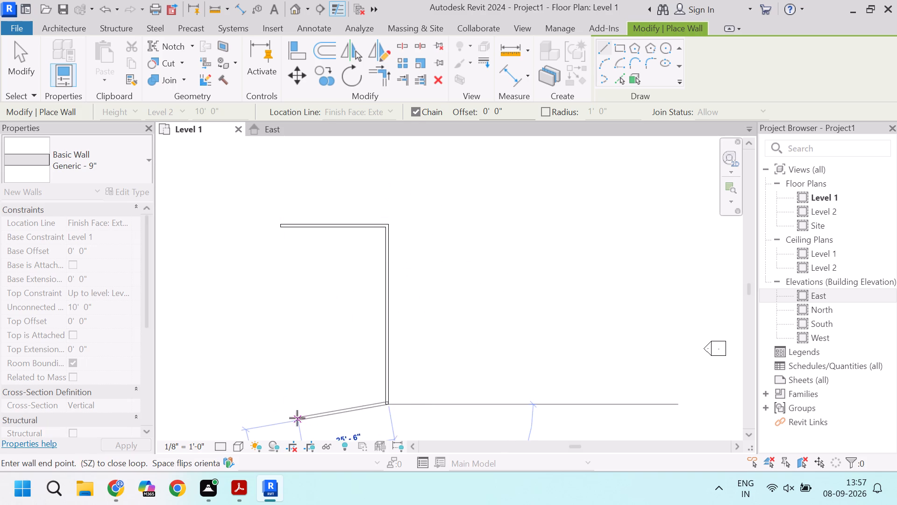
drag(278, 408, 277, 392)
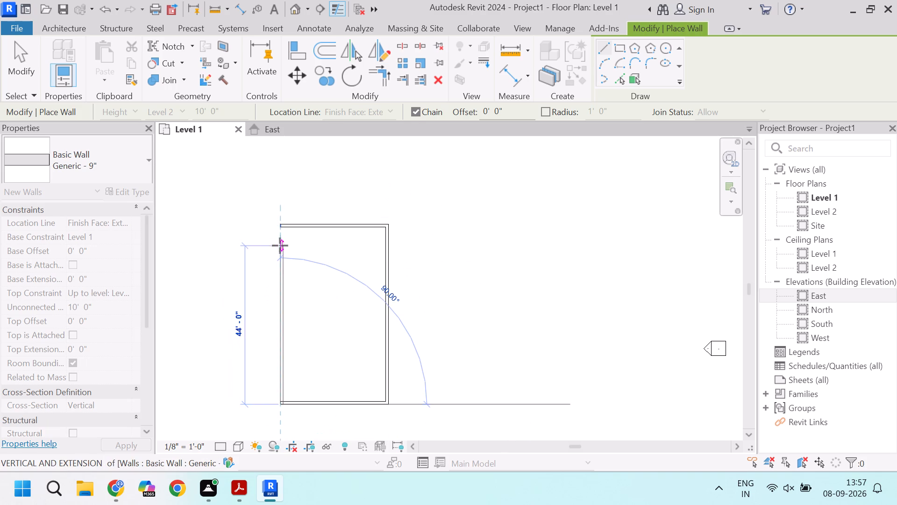
click(278, 231)
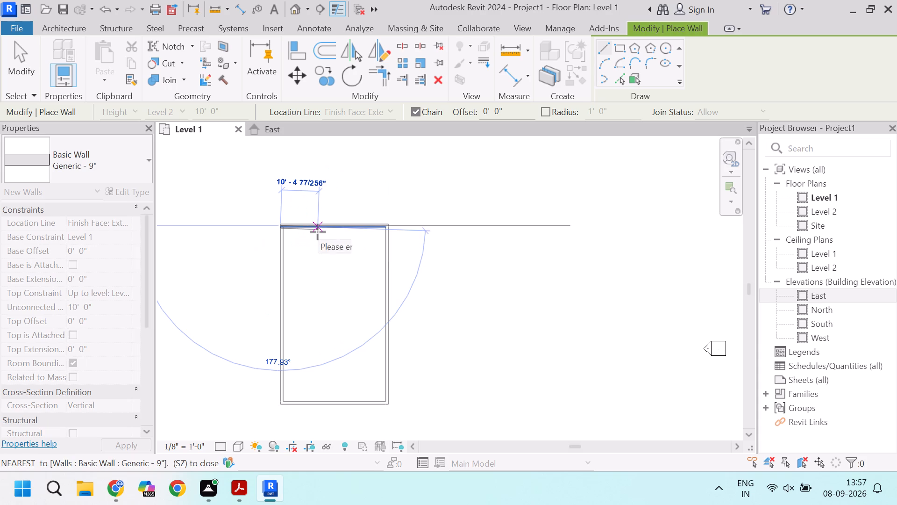
key(Escape)
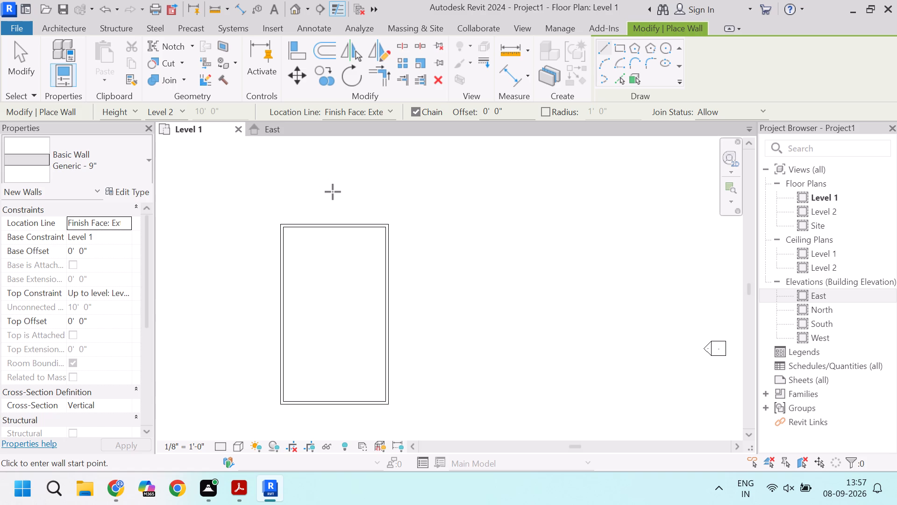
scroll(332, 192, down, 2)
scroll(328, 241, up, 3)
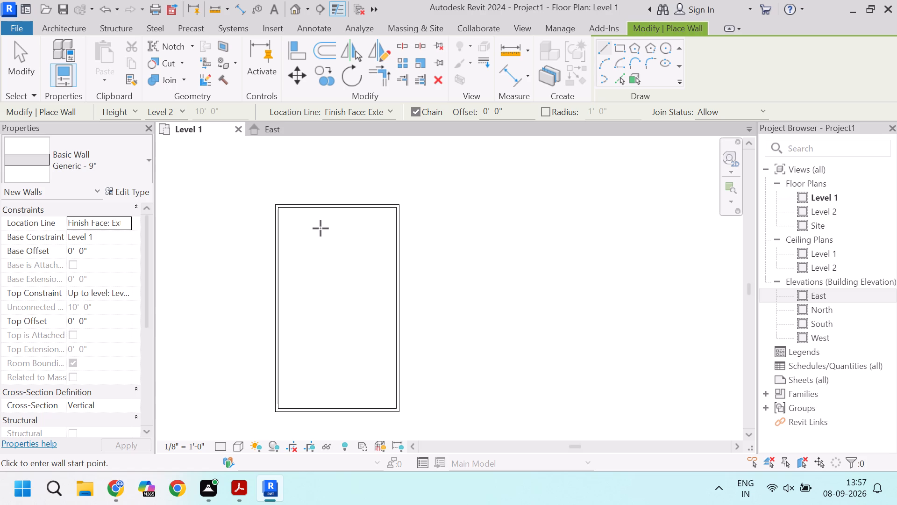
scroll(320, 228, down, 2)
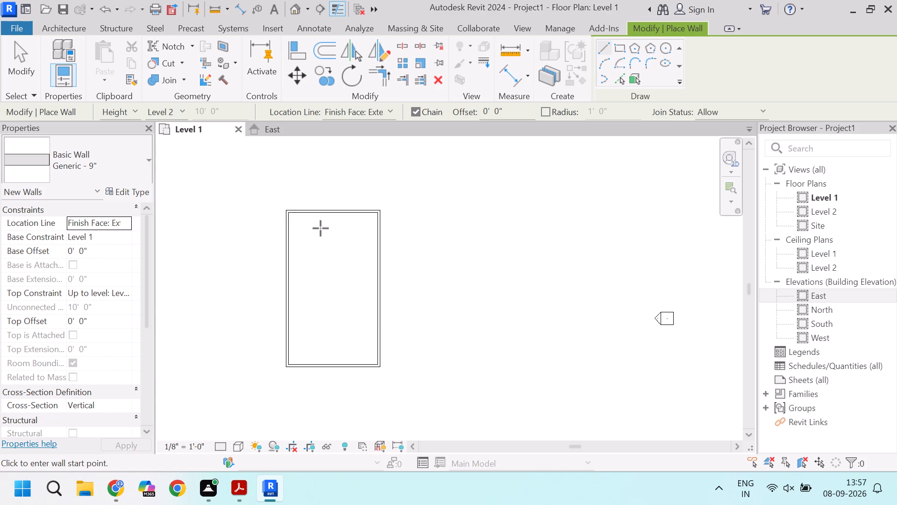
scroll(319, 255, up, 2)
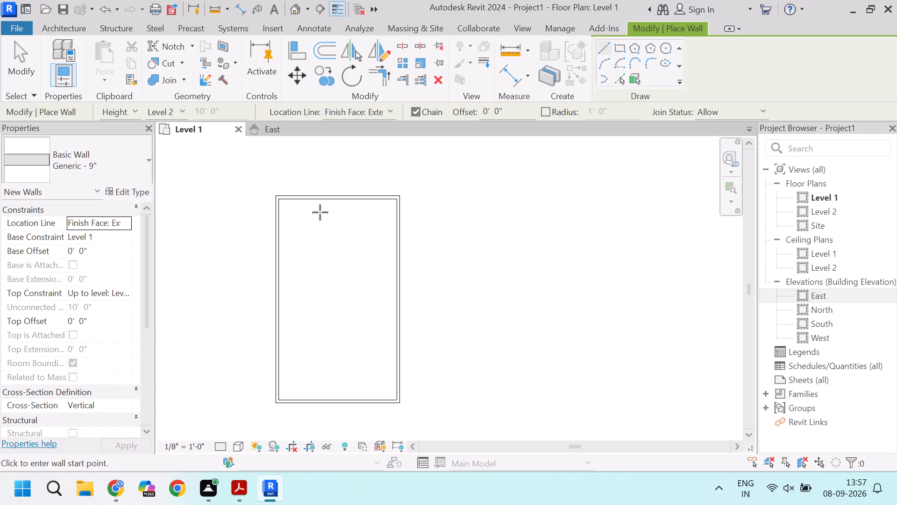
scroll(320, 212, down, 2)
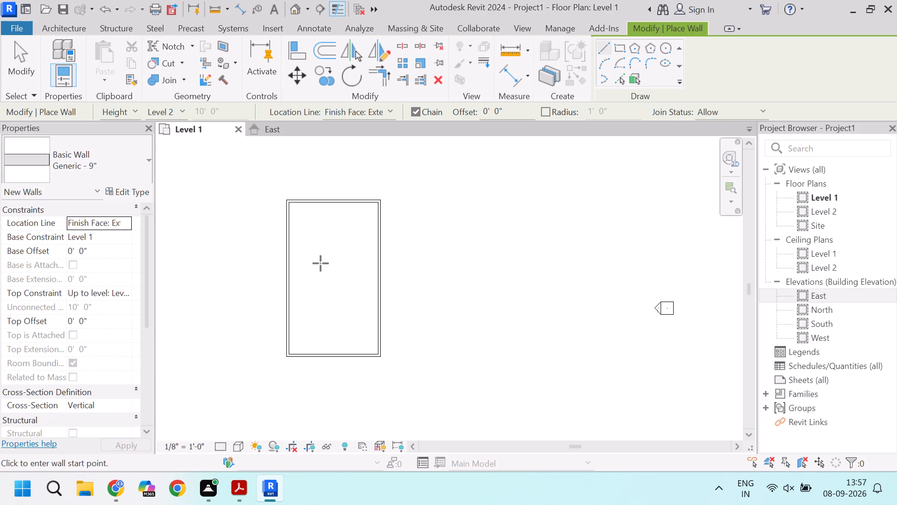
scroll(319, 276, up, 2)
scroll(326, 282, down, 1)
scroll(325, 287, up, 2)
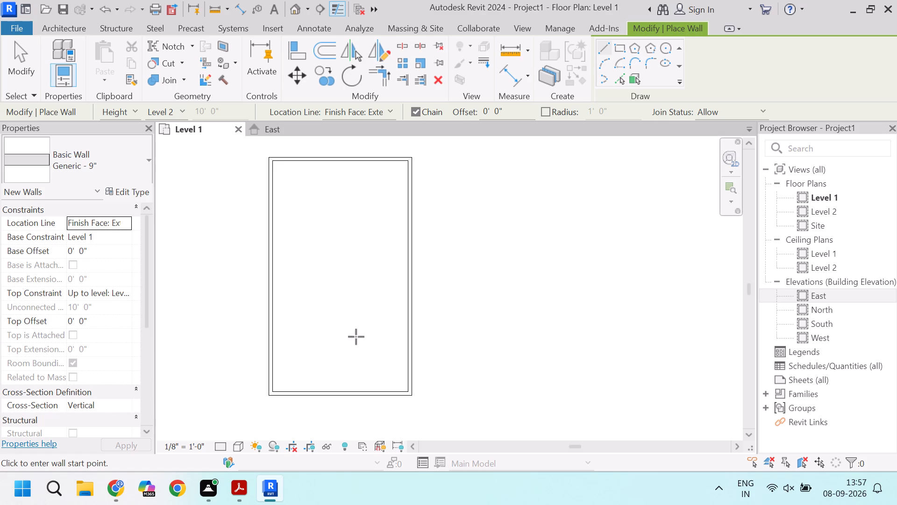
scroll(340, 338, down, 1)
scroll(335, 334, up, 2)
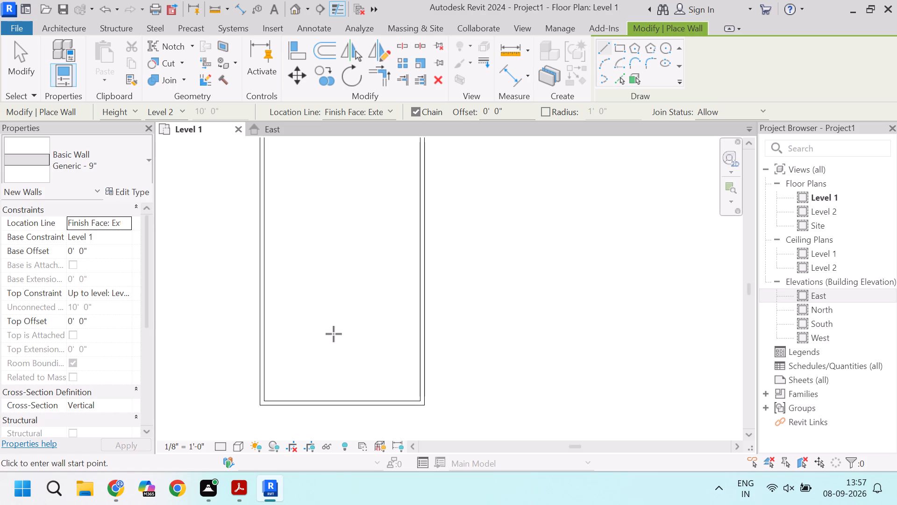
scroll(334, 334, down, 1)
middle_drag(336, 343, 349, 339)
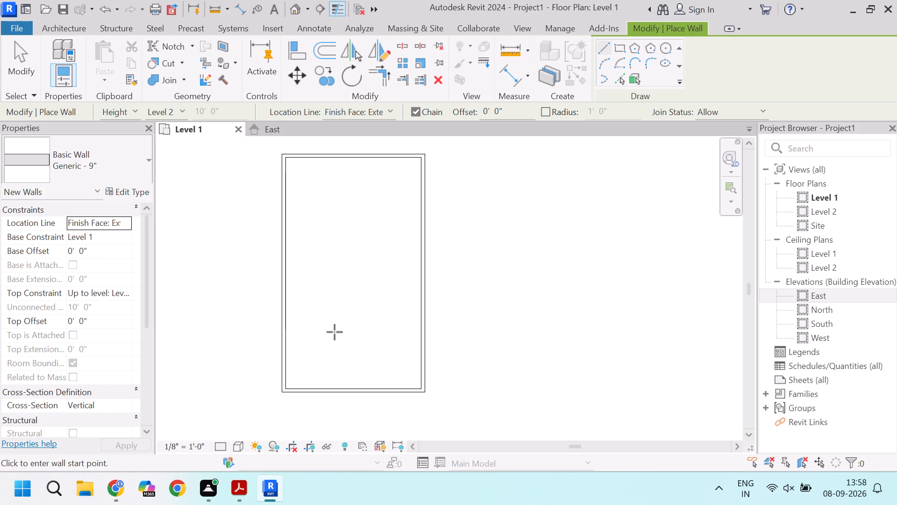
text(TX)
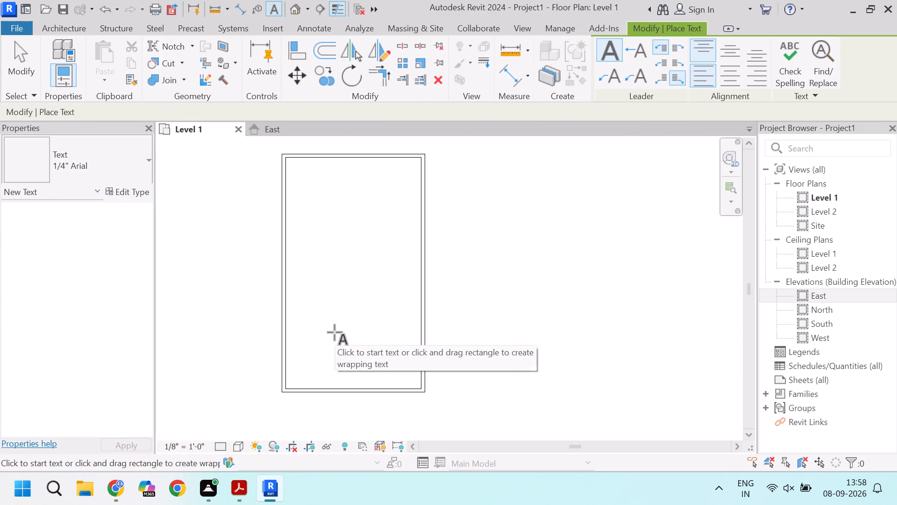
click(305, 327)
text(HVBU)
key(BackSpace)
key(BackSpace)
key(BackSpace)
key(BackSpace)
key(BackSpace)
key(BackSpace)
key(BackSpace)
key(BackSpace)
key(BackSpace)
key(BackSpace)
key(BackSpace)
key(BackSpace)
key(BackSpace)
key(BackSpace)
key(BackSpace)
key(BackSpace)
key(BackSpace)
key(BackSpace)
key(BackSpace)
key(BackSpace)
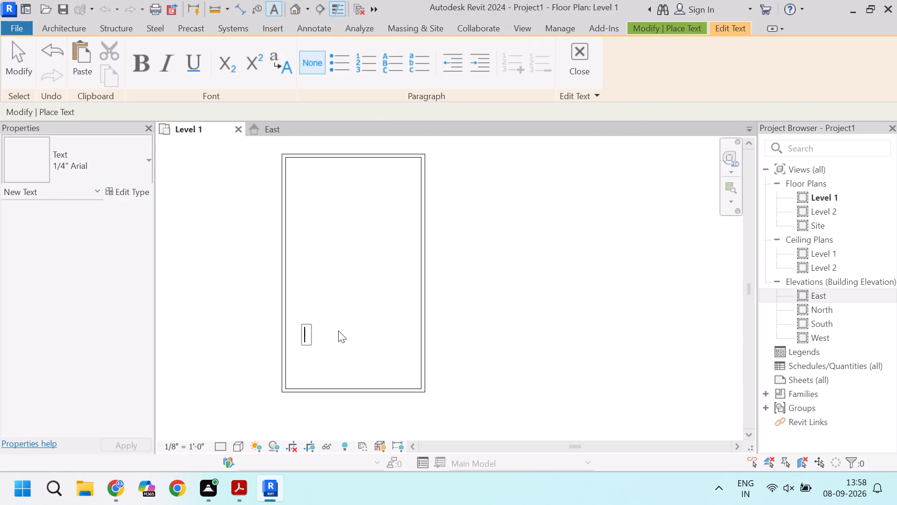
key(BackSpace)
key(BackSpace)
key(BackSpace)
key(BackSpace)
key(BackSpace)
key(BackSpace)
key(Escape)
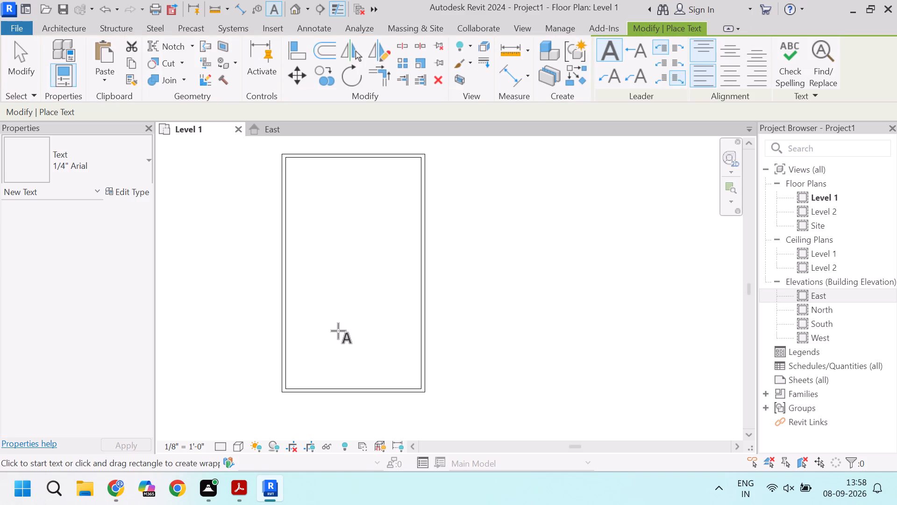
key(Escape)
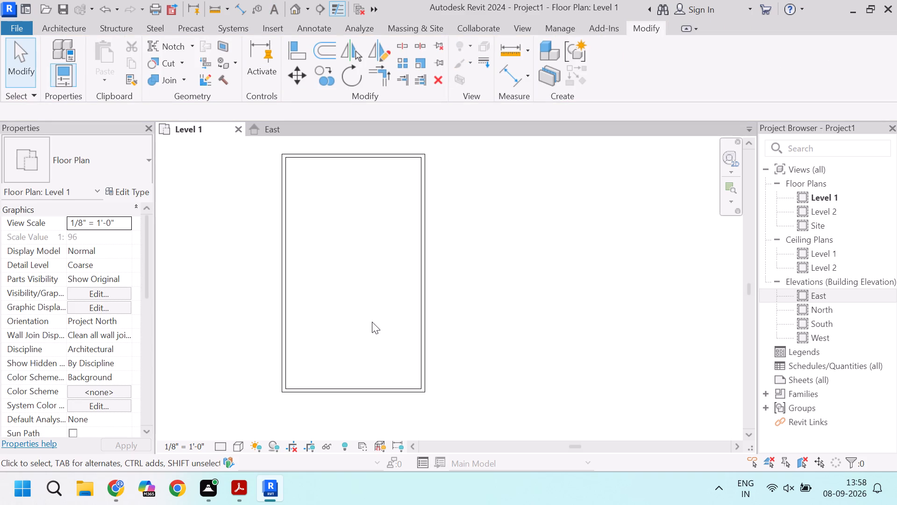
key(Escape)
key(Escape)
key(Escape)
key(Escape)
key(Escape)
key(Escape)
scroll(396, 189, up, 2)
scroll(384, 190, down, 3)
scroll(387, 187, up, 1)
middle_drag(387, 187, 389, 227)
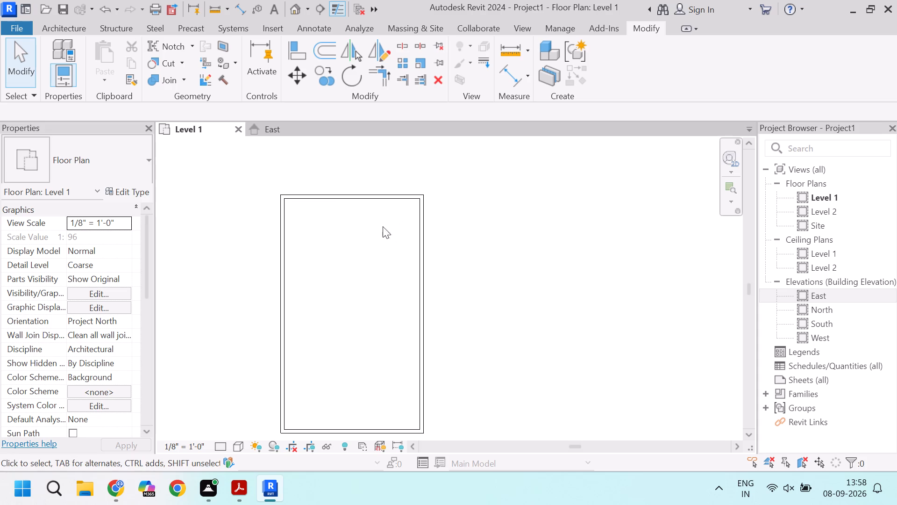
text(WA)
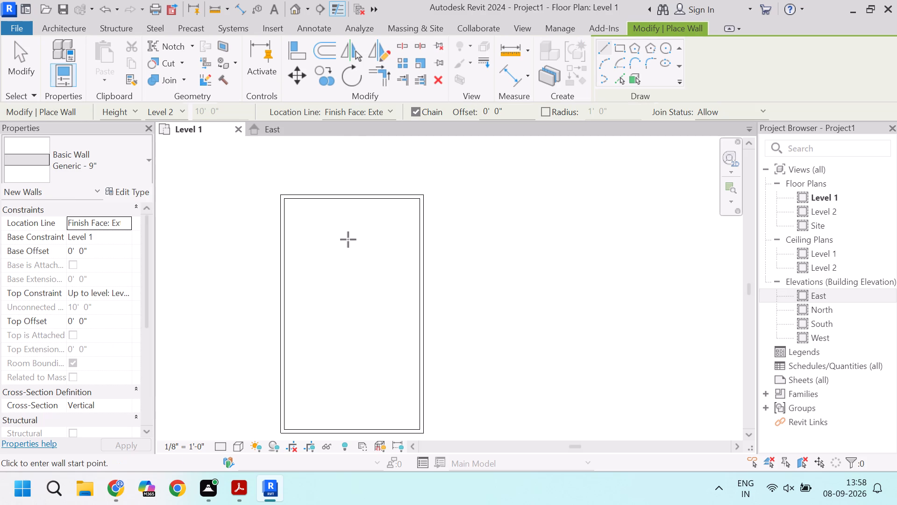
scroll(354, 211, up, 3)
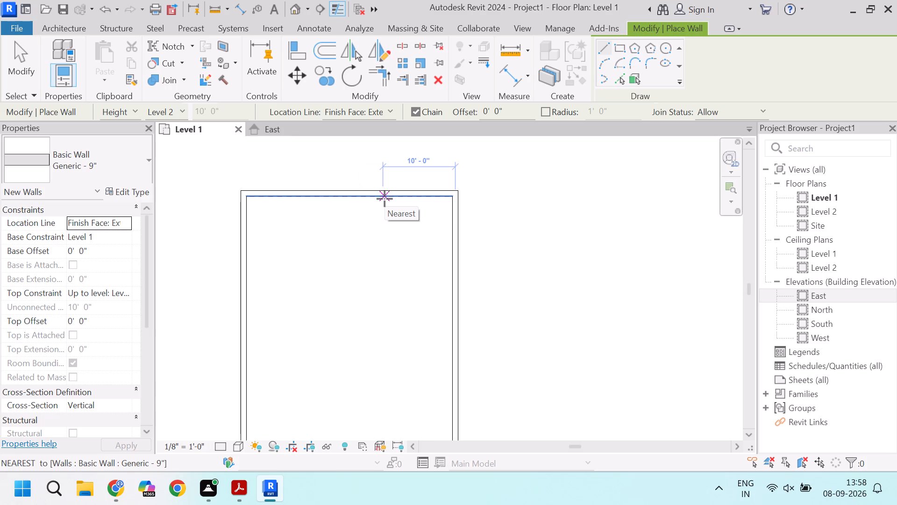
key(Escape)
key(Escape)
Draw detail lines 11' west from the inner northeast corner along the north wall, then about 6'-6" south into the interior.
text(DL)
drag(453, 197, 436, 197)
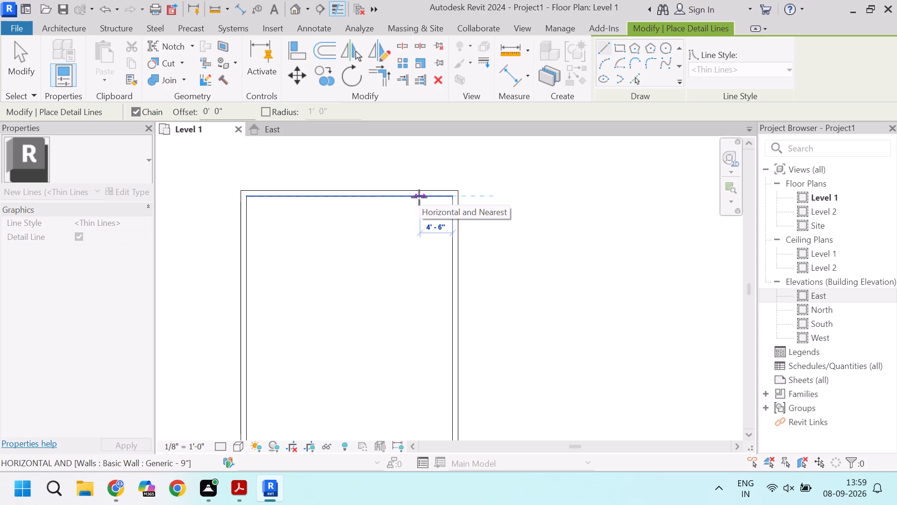
text(11)
key(apostrophe)
key(Return)
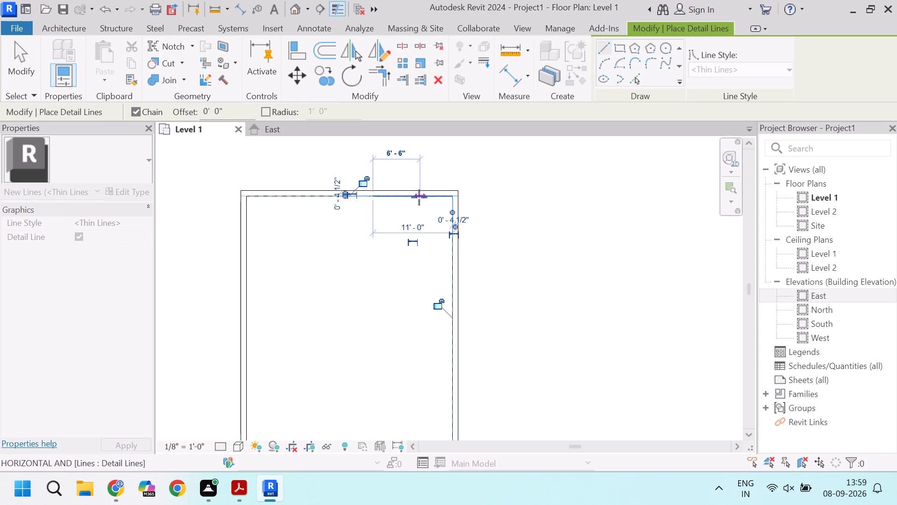
click(371, 244)
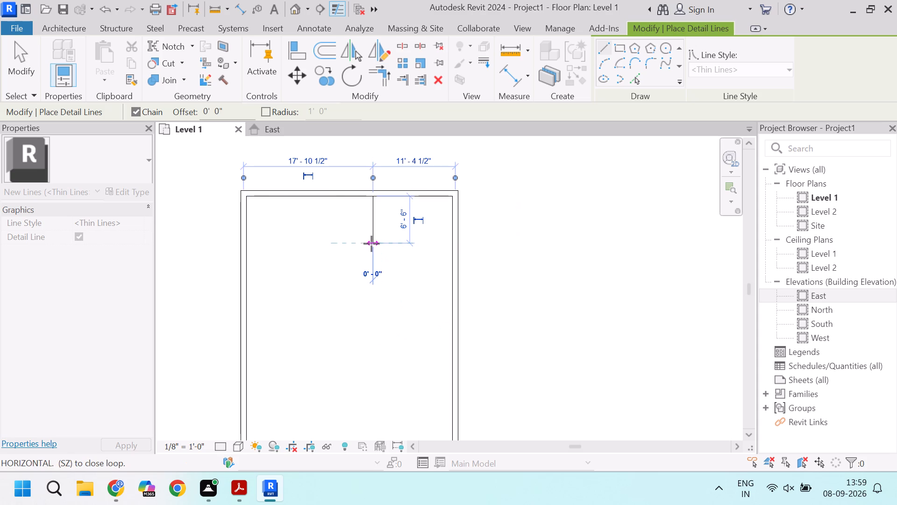
key(Escape)
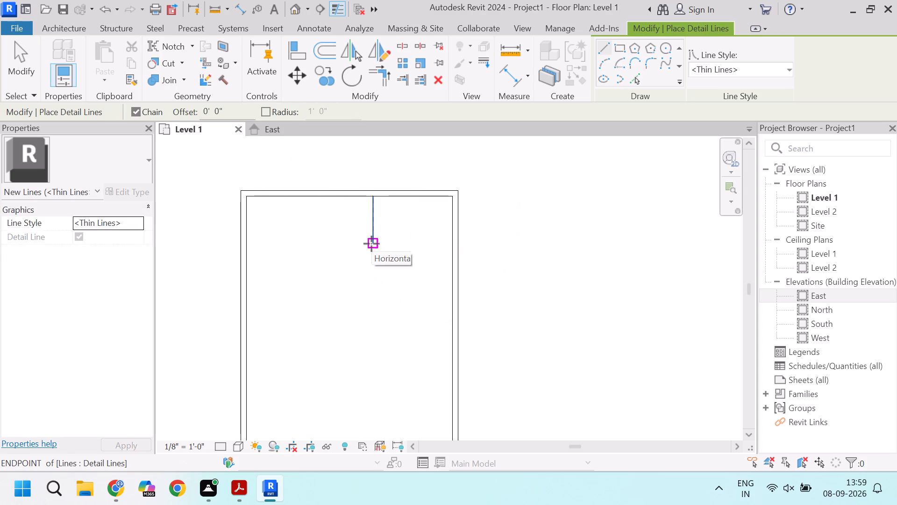
Draw detail lines 16' south from the inner northeast corner along the east wall, then a horizontal one west into the interior.
scroll(371, 244, up, 2)
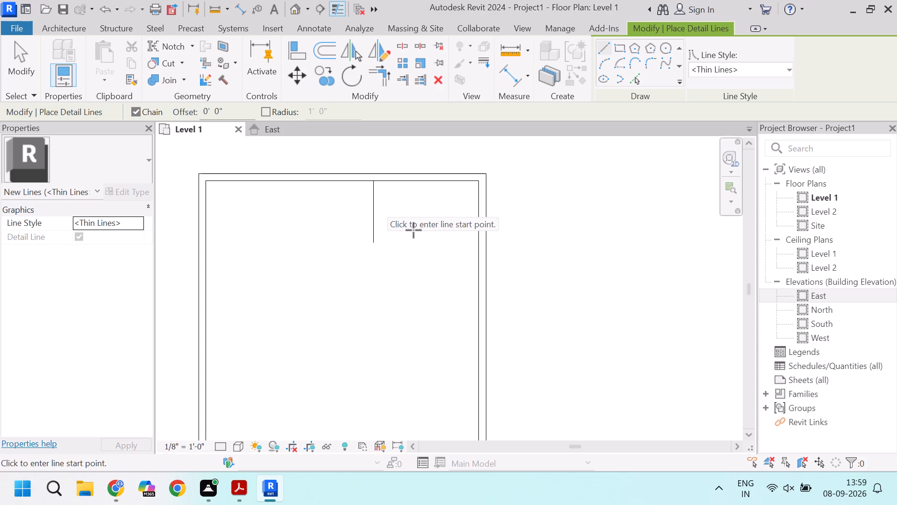
drag(476, 185, 477, 194)
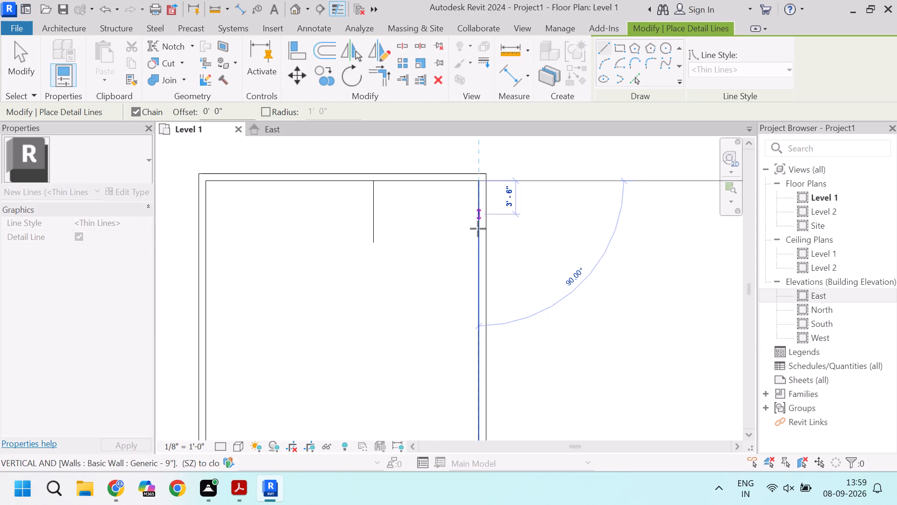
key(1)
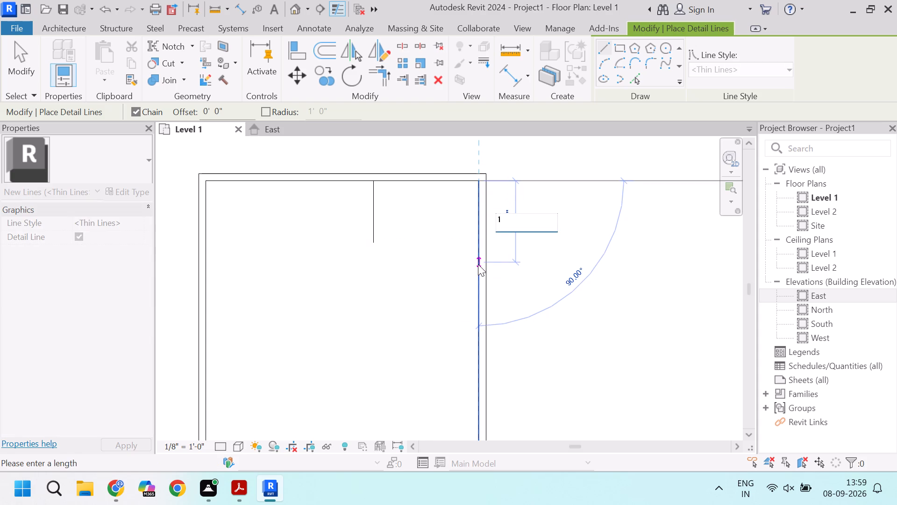
key(6)
key(apostrophe)
key(Return)
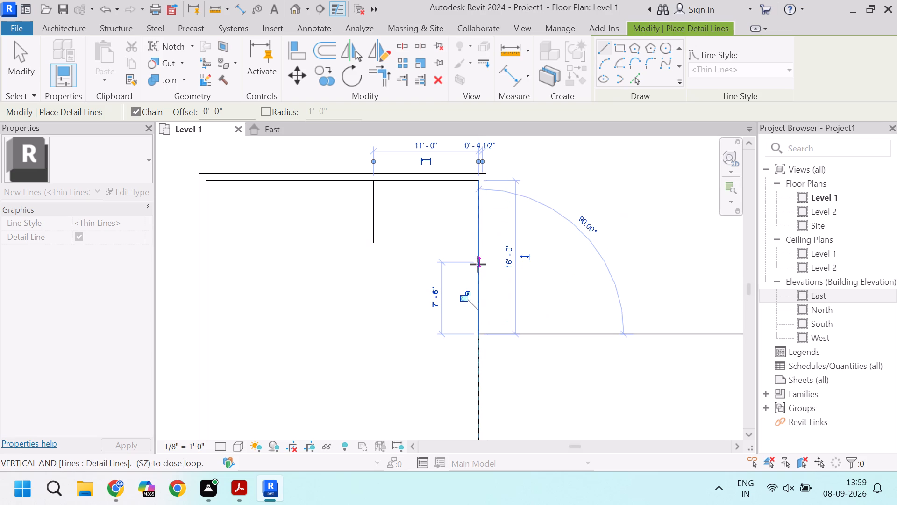
click(388, 327)
key(Escape)
key(Escape)
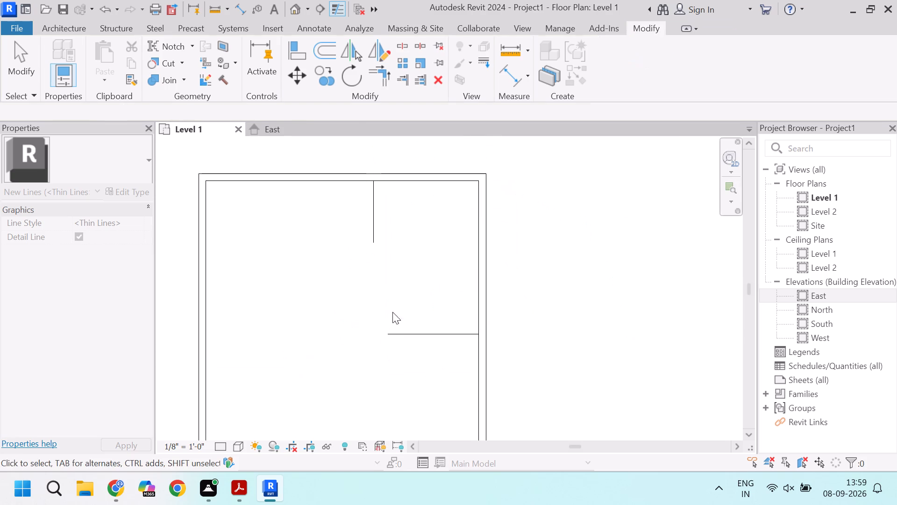
Draw Generic - 6" walls enclosing the northeast room: 16' south from the 11' mark on the north wall, then 11' east to the east wall.
text(WA)
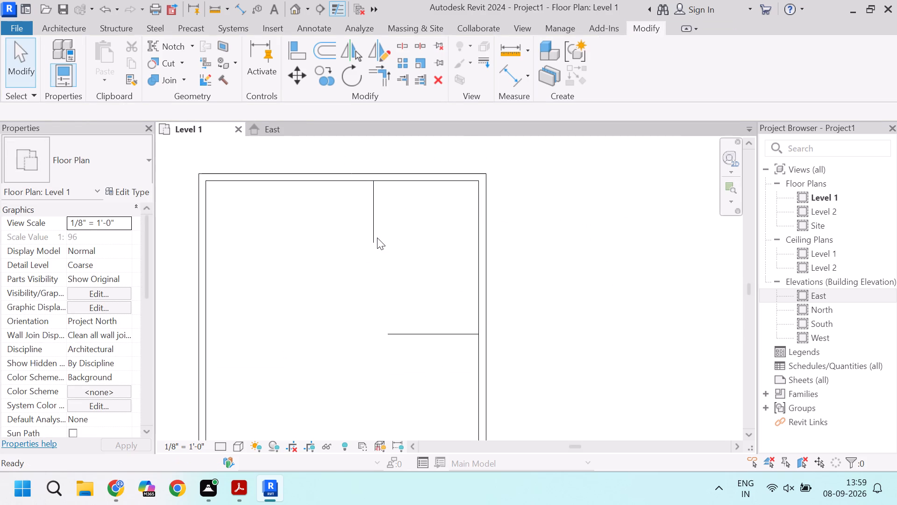
key(Return)
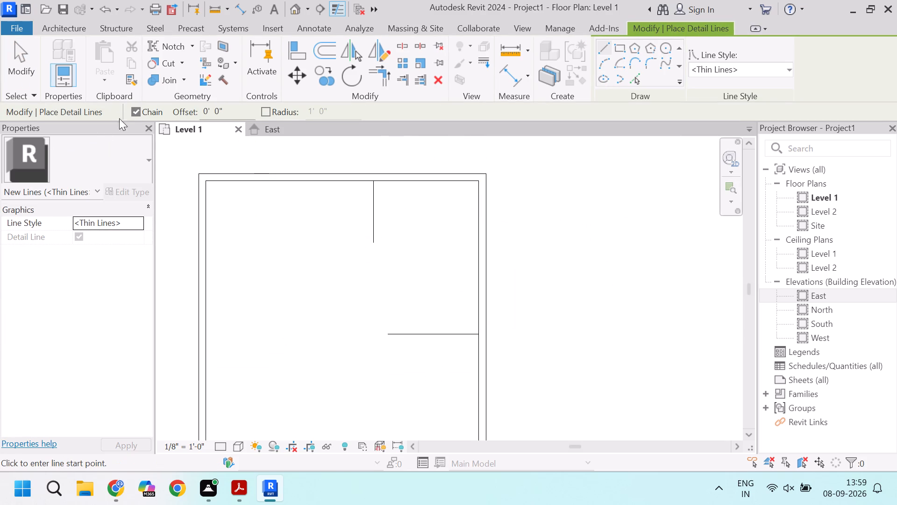
key(Escape)
key(Escape)
text(WA)
click(124, 160)
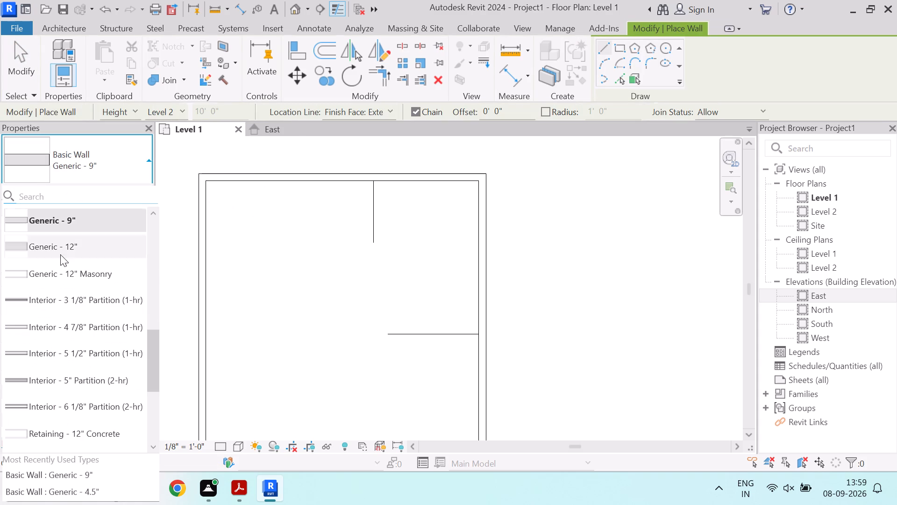
scroll(66, 269, up, 3)
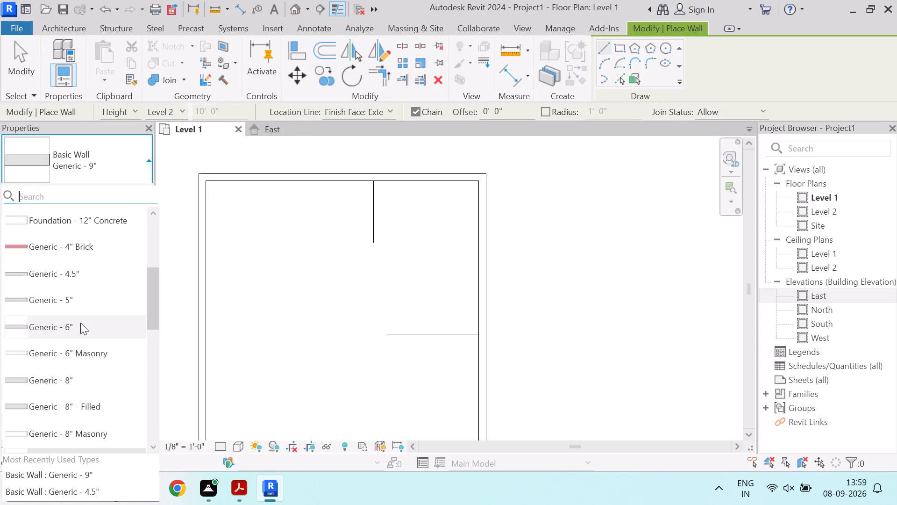
click(80, 323)
scroll(343, 186, up, 2)
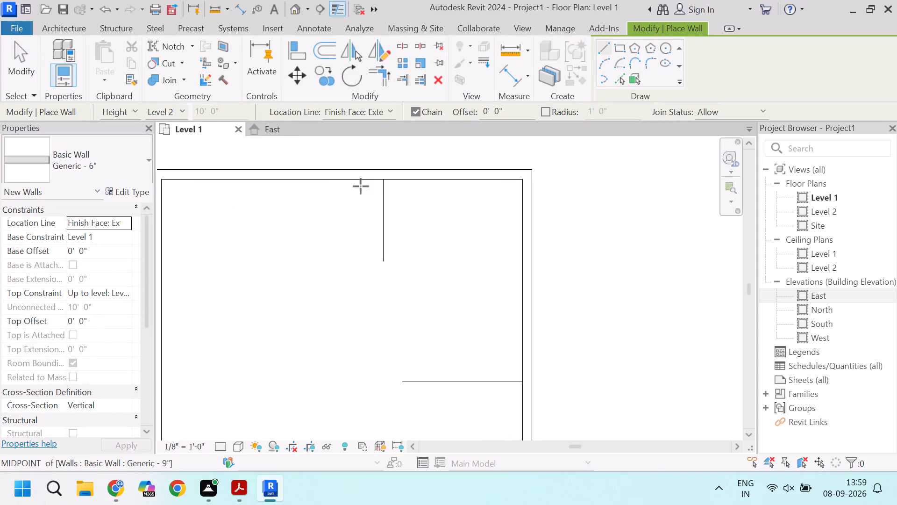
click(378, 180)
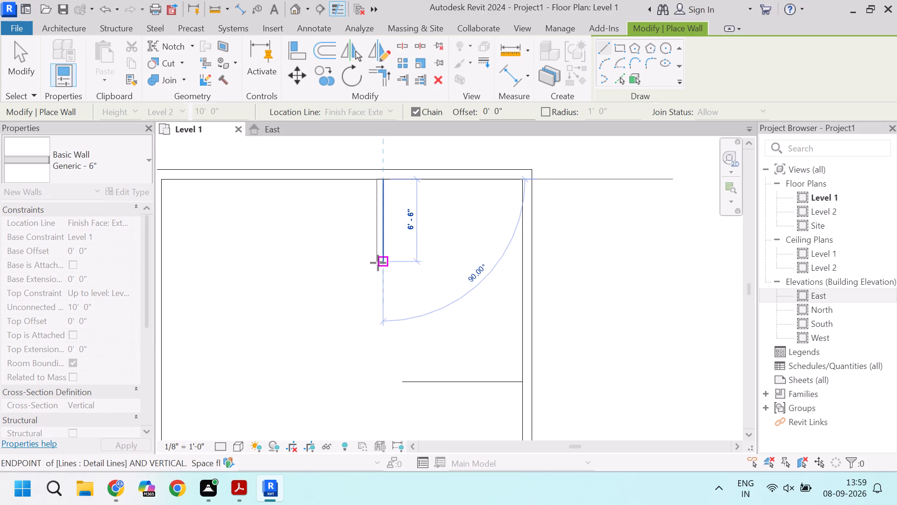
text(16)
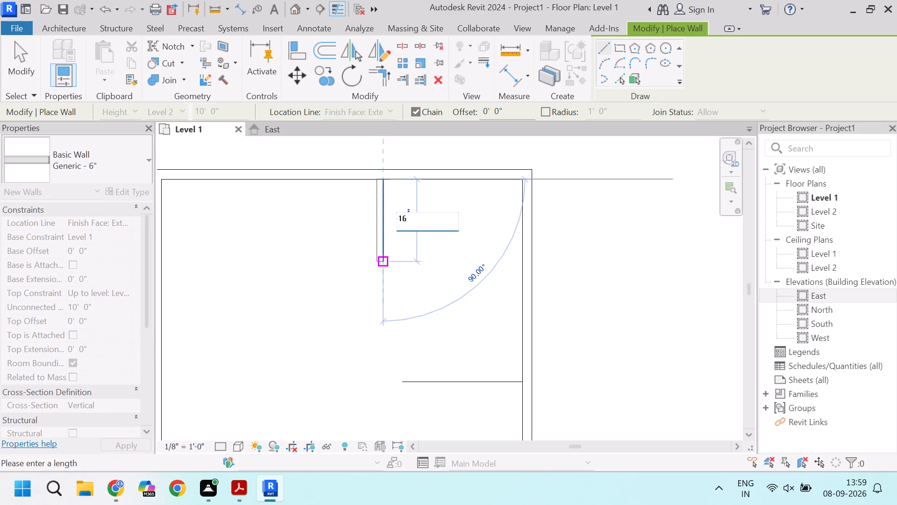
key(apostrophe)
key(Return)
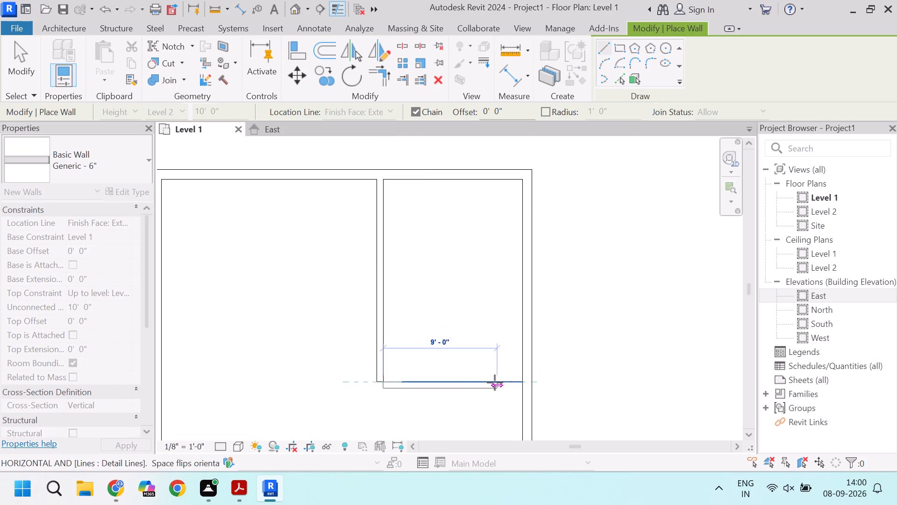
scroll(495, 382, up, 2)
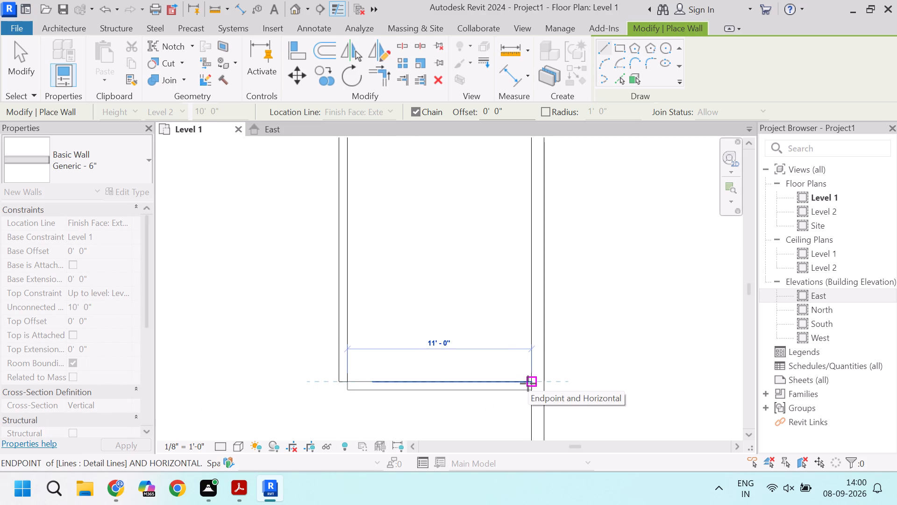
click(528, 383)
key(Escape)
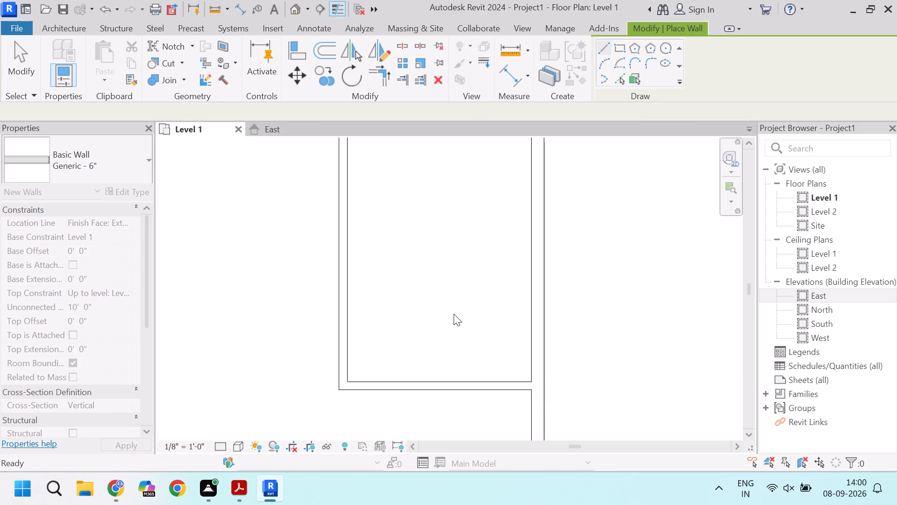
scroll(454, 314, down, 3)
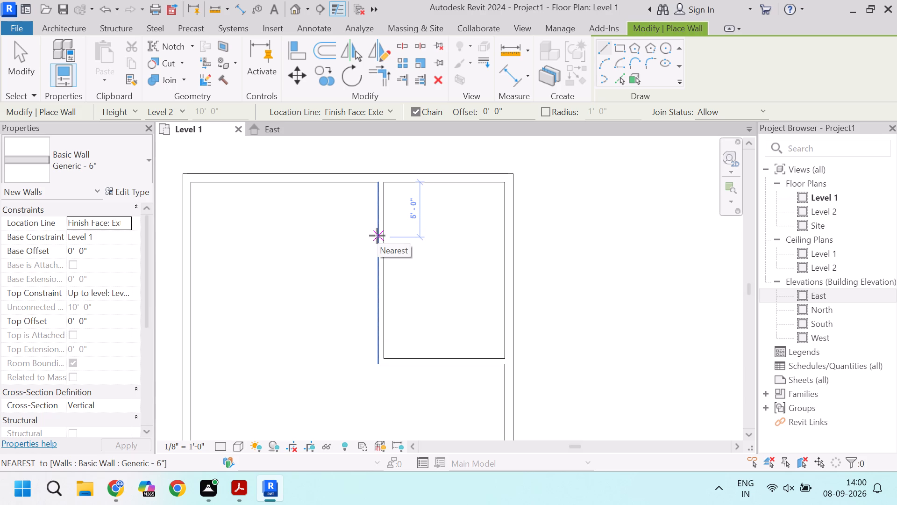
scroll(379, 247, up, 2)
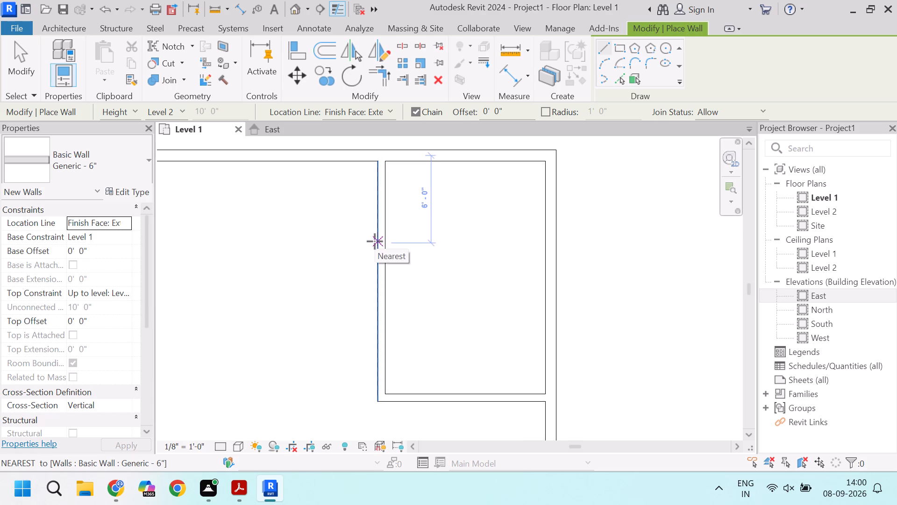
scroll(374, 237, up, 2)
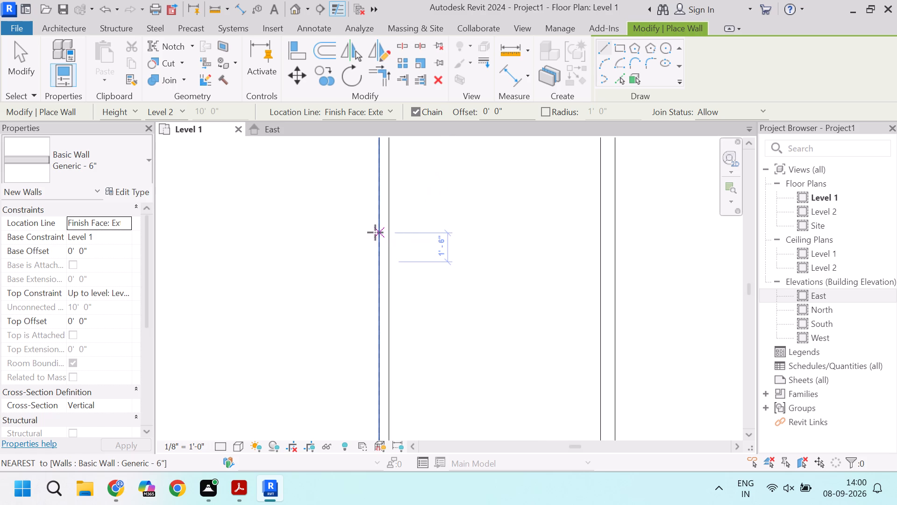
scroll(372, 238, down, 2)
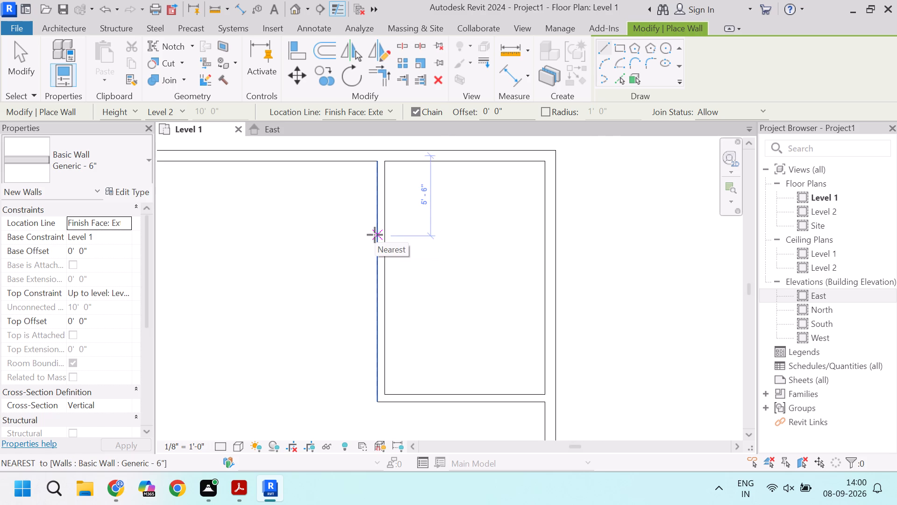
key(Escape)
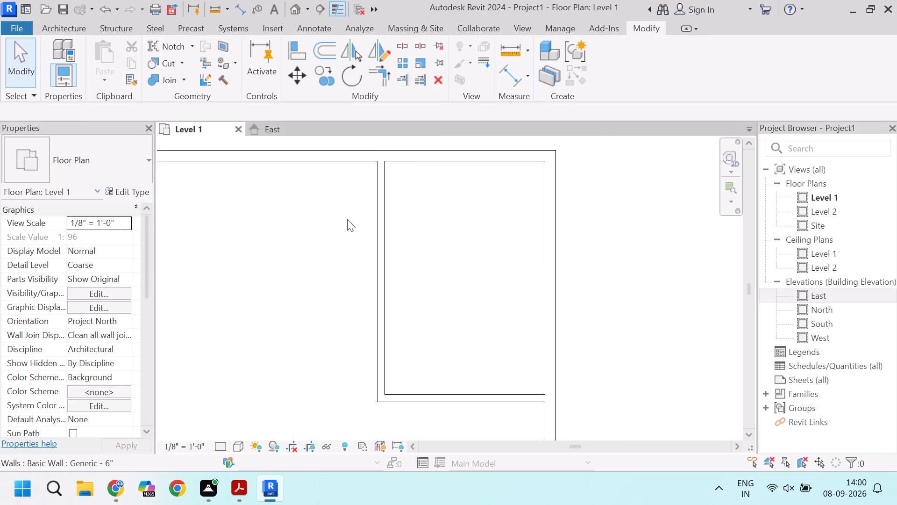
Draw detail lines 5'-7" south from the north wall along the new partition's west face, then about 5'-0" west.
text(DL)
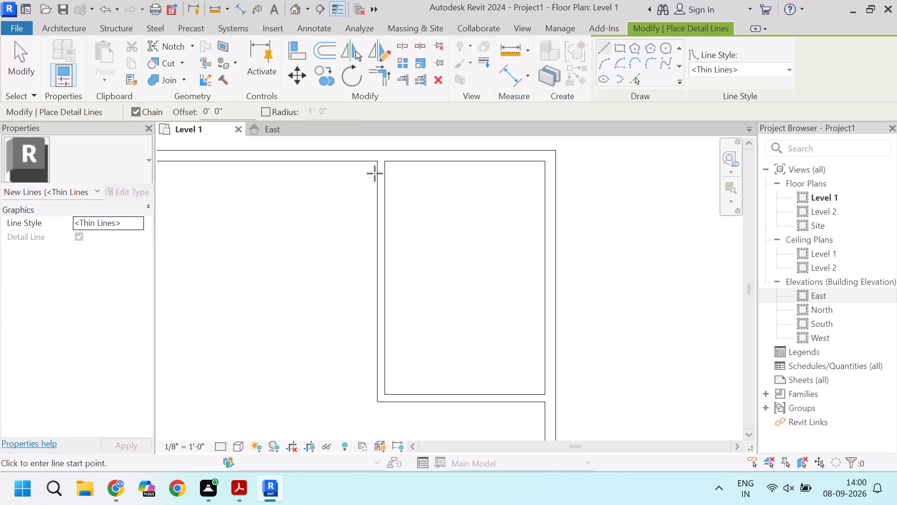
drag(376, 161, 376, 166)
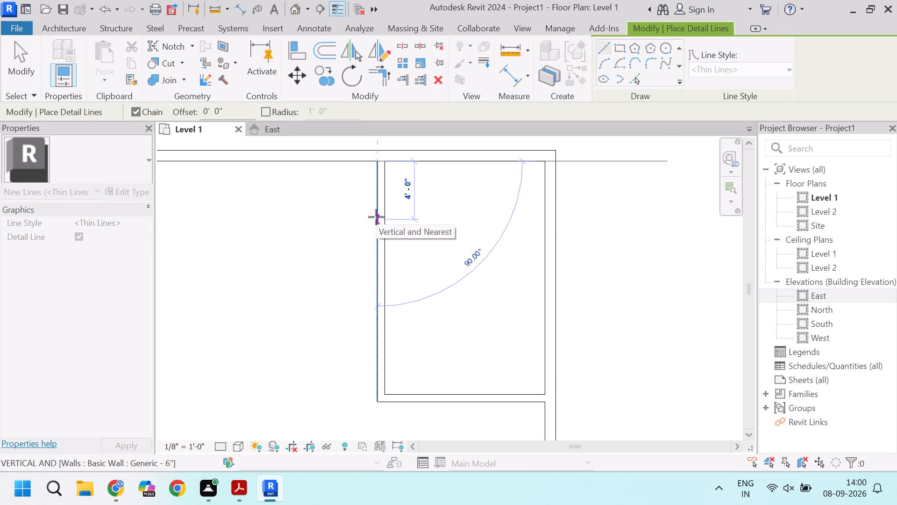
key(5)
text('7)
key(Return)
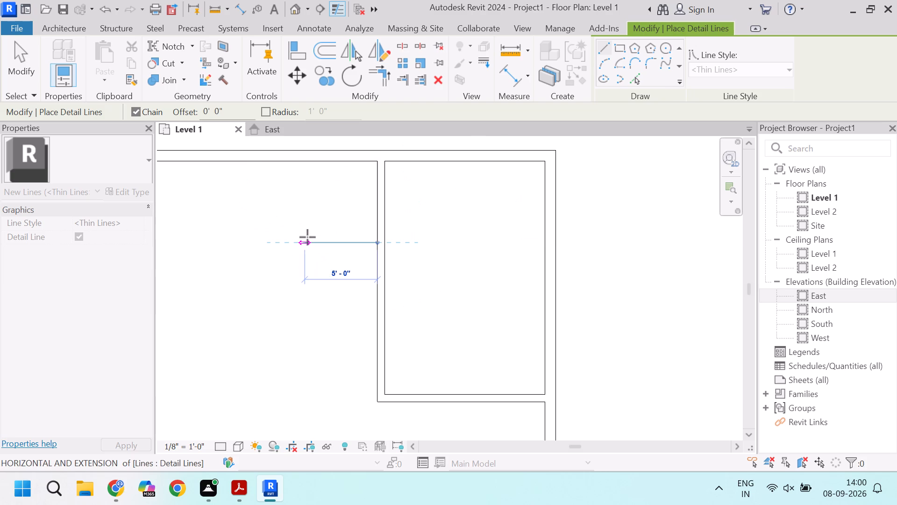
click(307, 237)
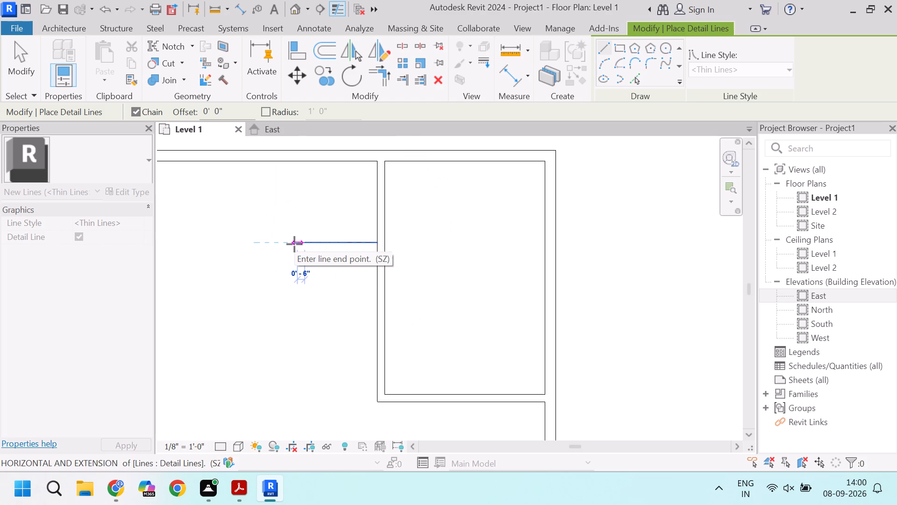
scroll(294, 238, down, 1)
scroll(304, 238, up, 2)
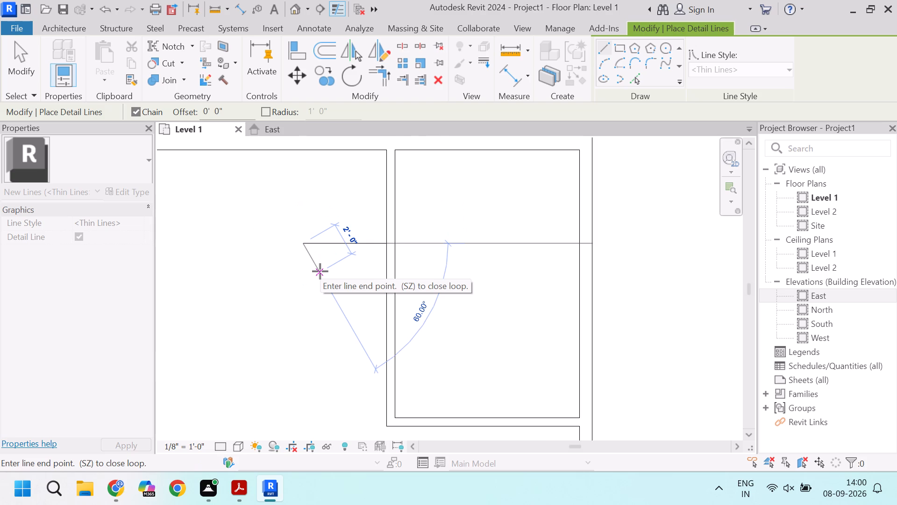
scroll(295, 224, up, 3)
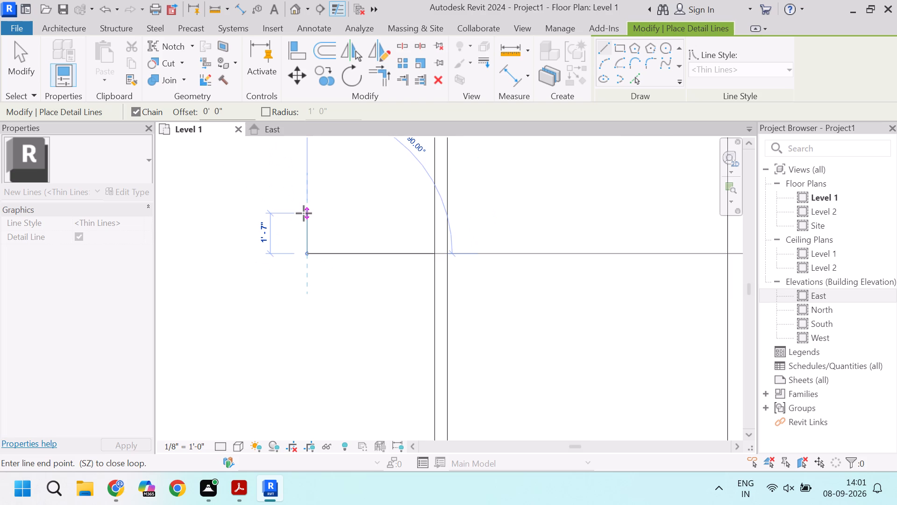
scroll(301, 208, down, 2)
middle_drag(298, 201, 299, 287)
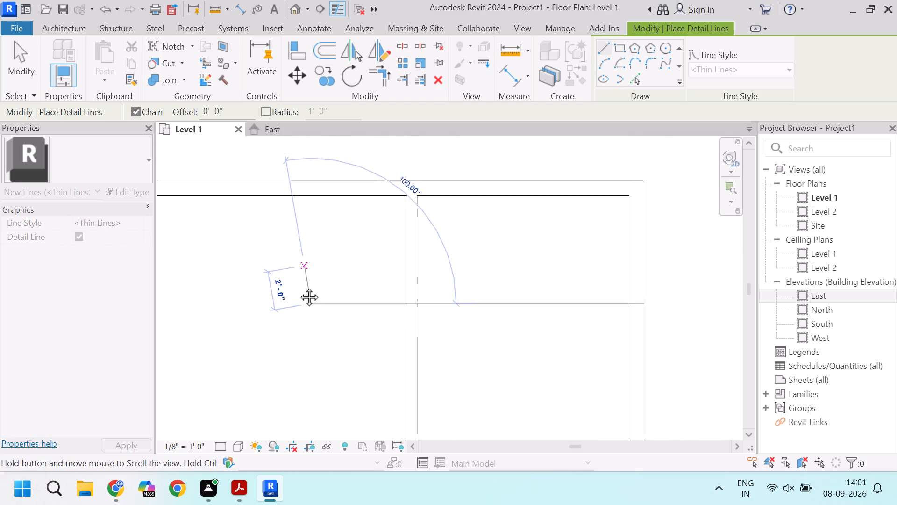
middle_drag(299, 287, 298, 287)
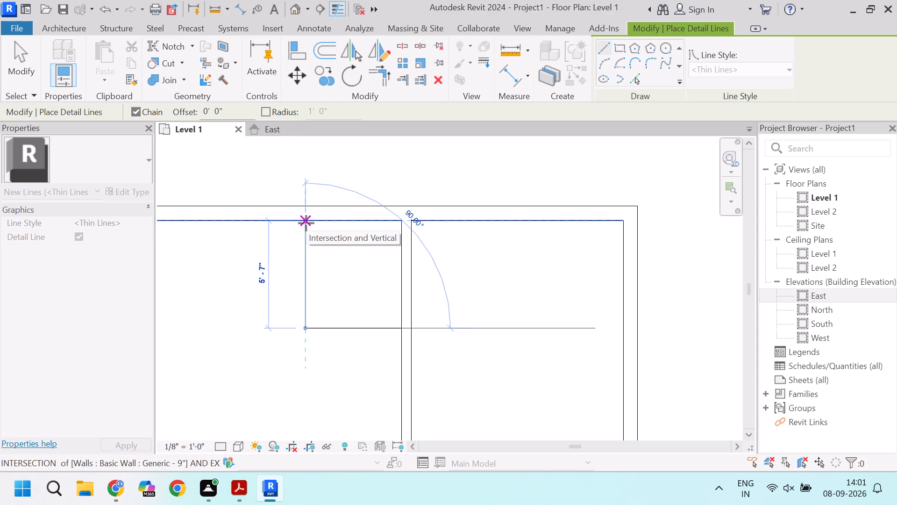
key(Escape)
key(Escape)
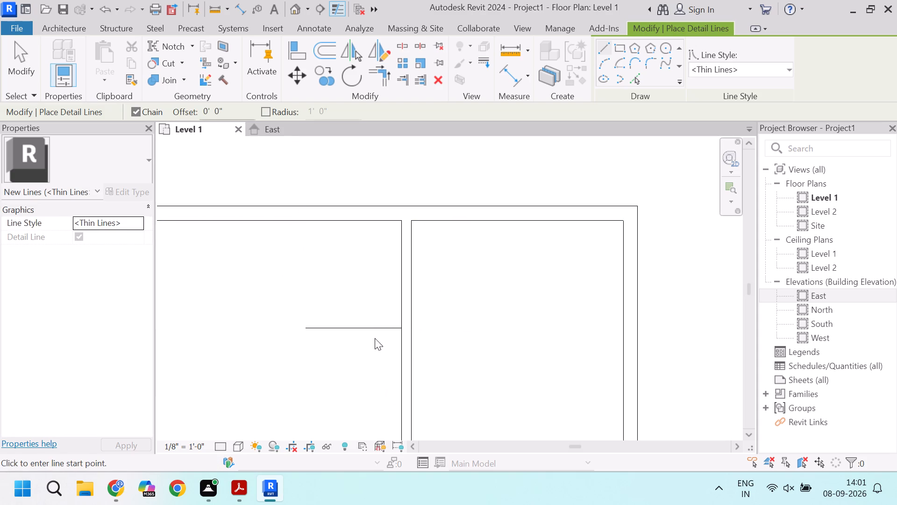
Draw a Generic - 6" wall 5'-8" west from the north-south partition along the horizontal detail line.
text(WA)
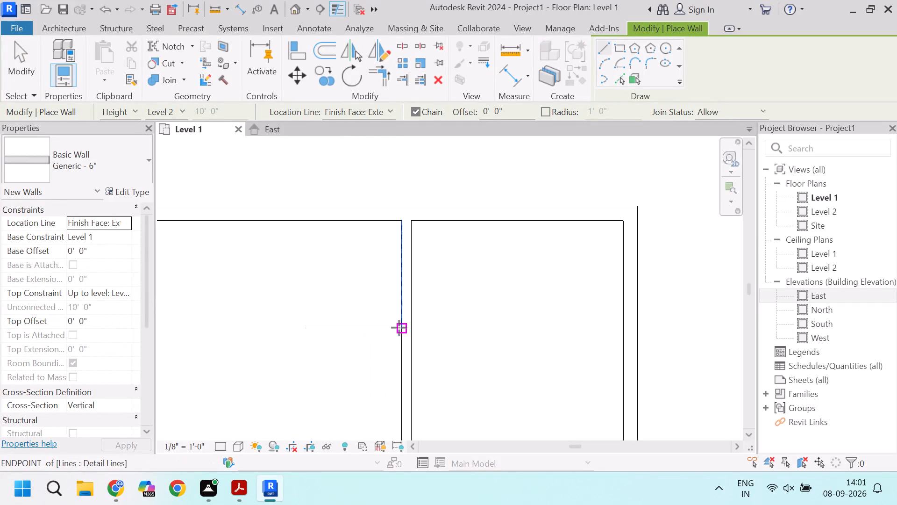
click(399, 328)
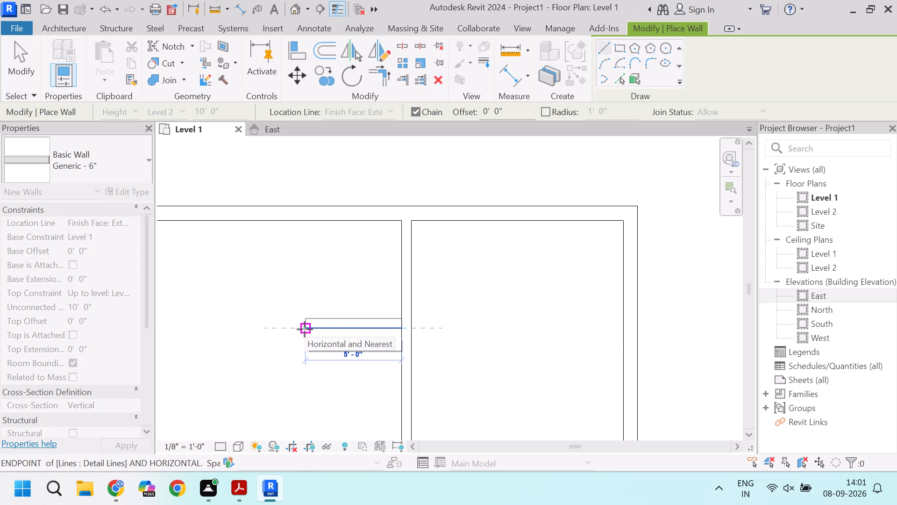
text(5'8)
key(Return)
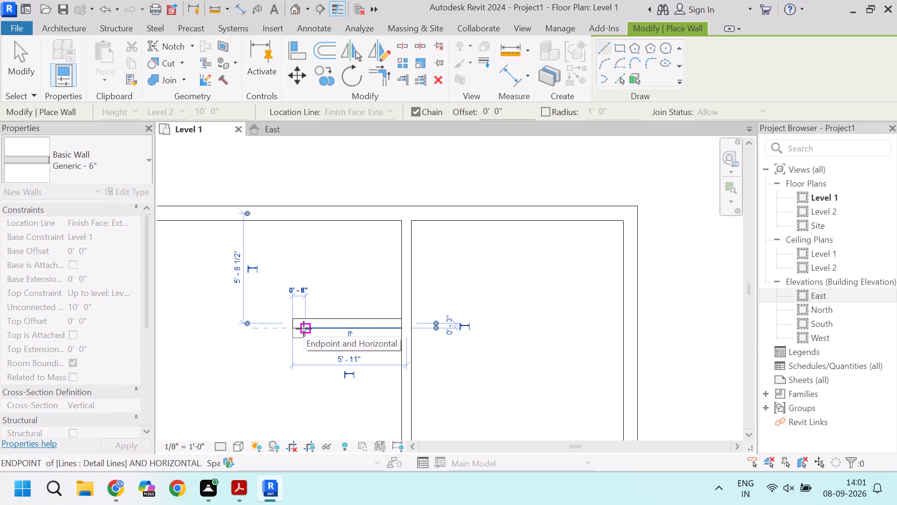
key(Escape)
key(Escape)
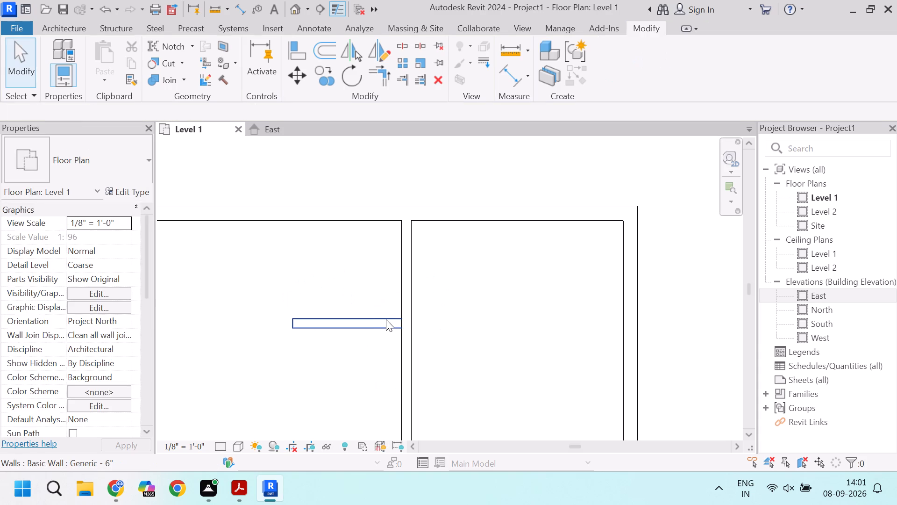
Move the short wall south by its own thickness so its north face sits on the horizontal detail line.
click(386, 319)
scroll(394, 323, up, 3)
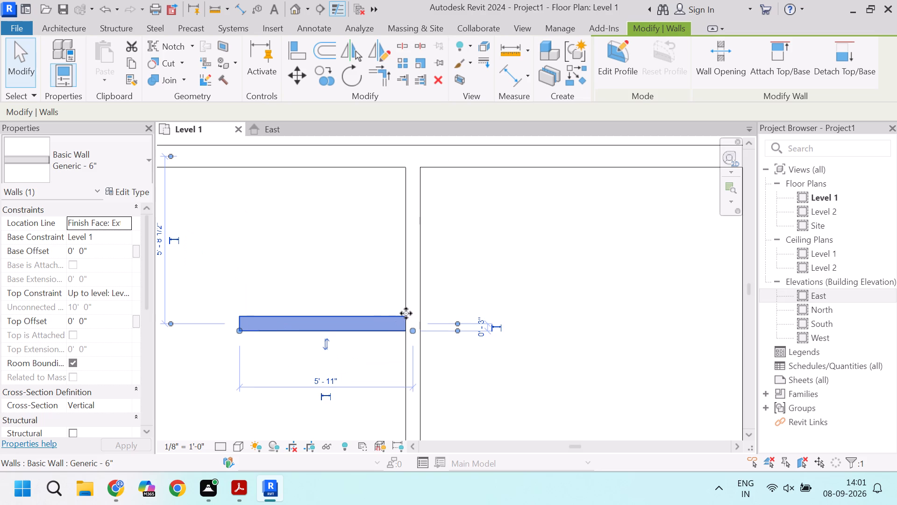
key(m)
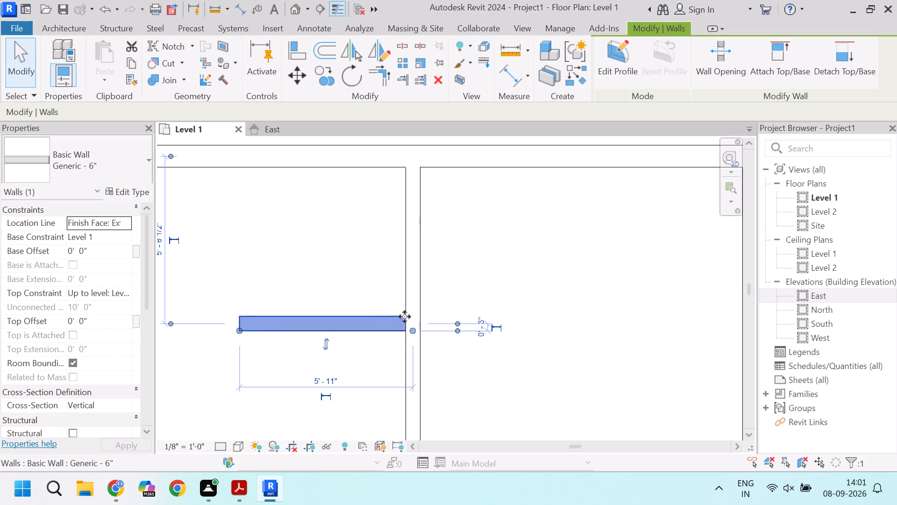
click(406, 315)
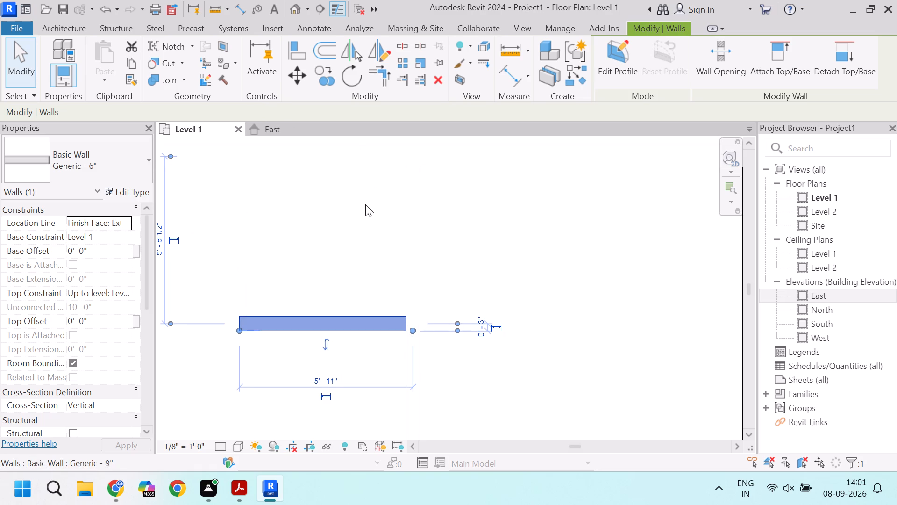
key(m)
key(v)
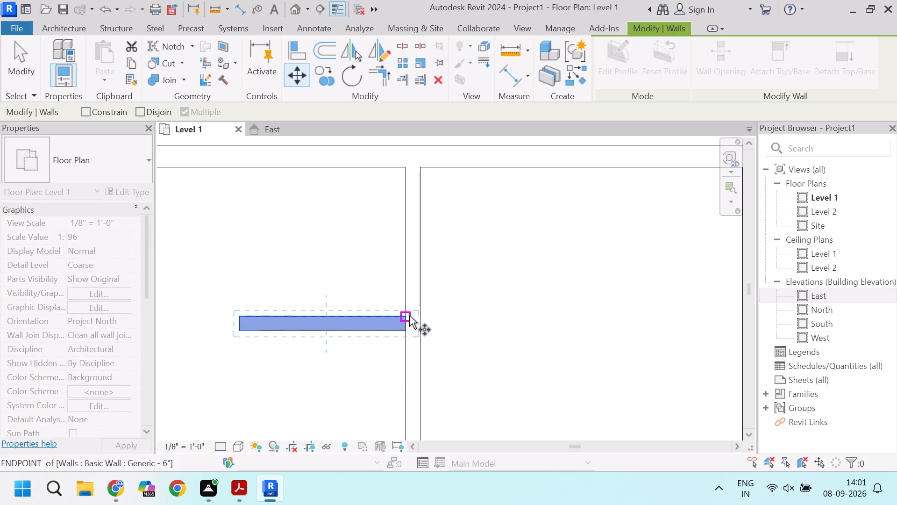
click(409, 316)
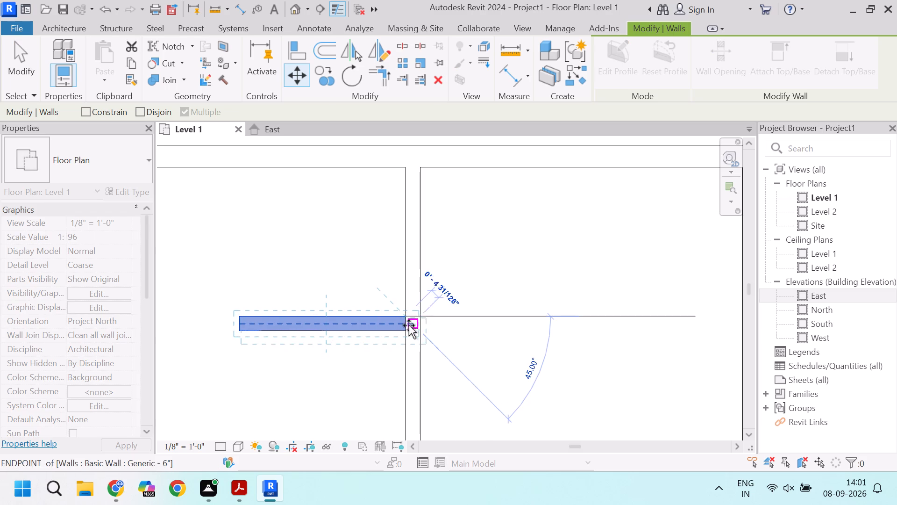
click(406, 330)
key(Escape)
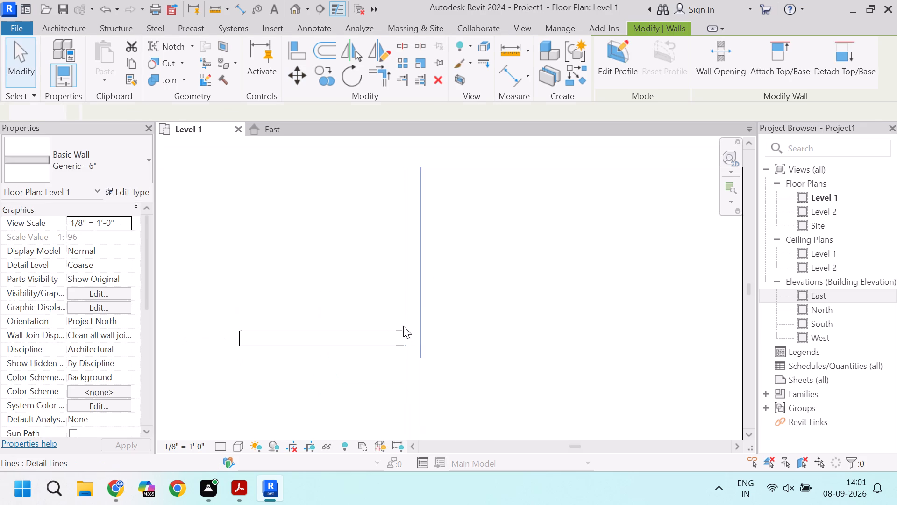
Delete the horizontal detail line along the short wall's north face.
click(390, 330)
key(Delete)
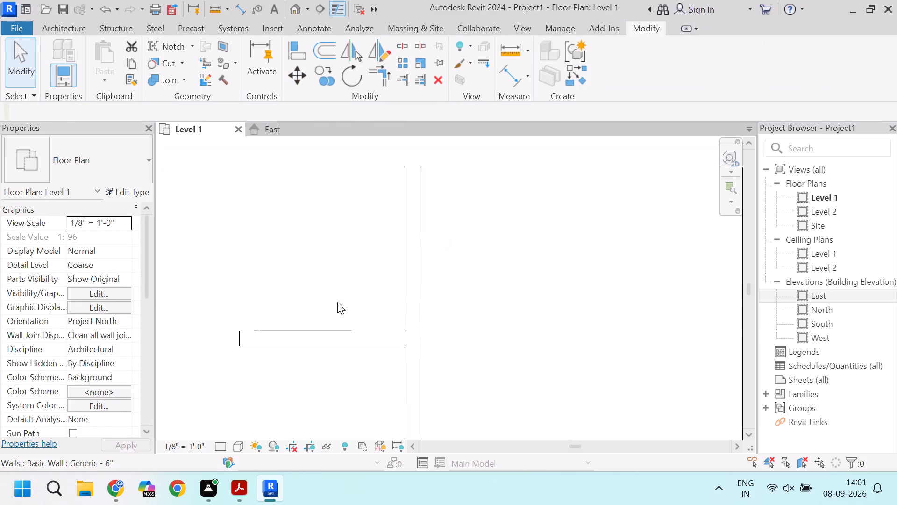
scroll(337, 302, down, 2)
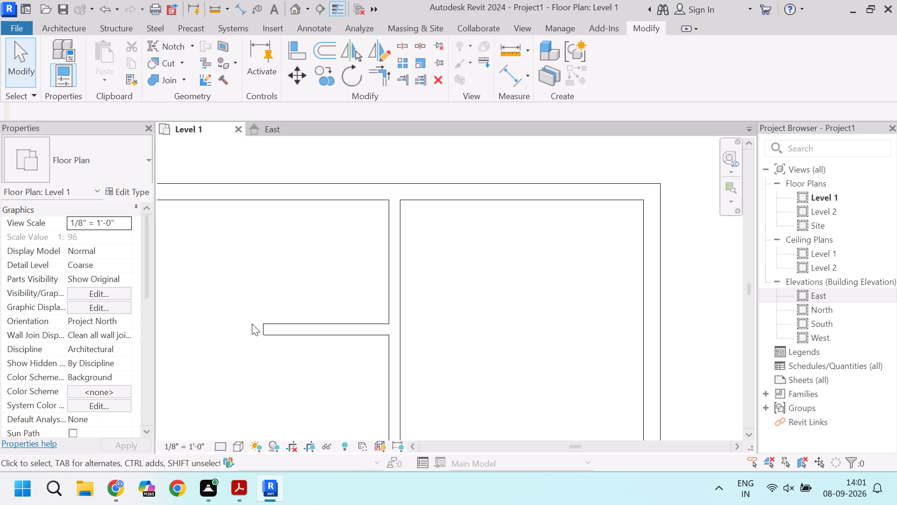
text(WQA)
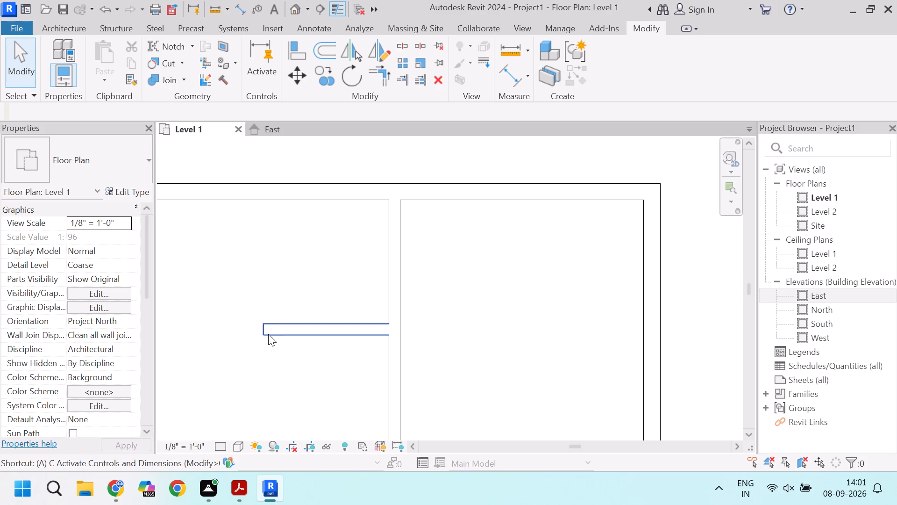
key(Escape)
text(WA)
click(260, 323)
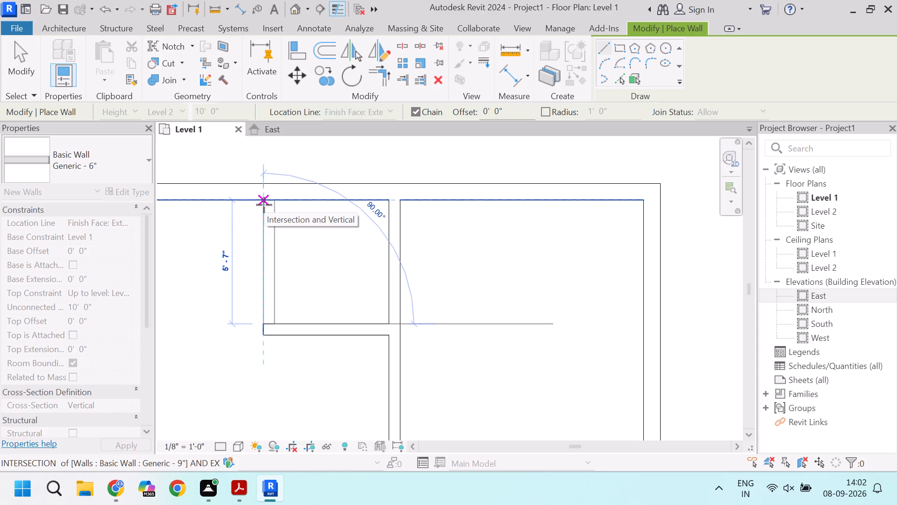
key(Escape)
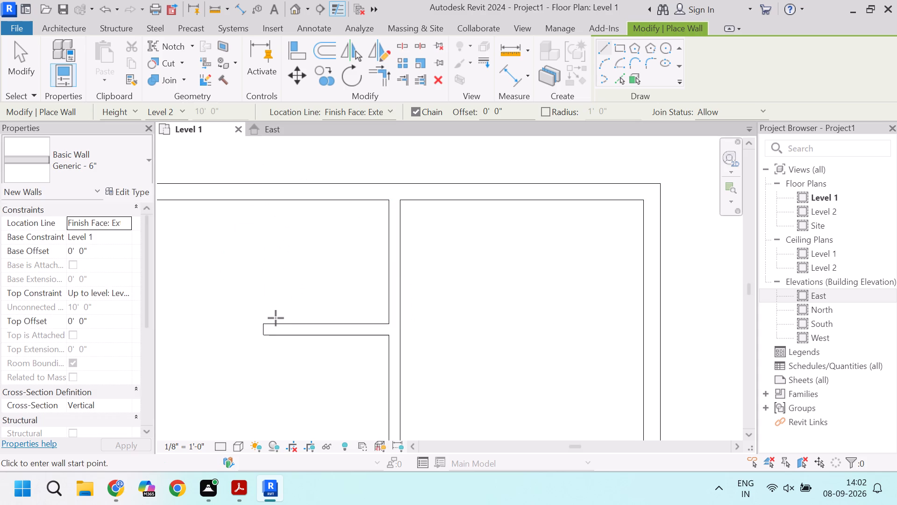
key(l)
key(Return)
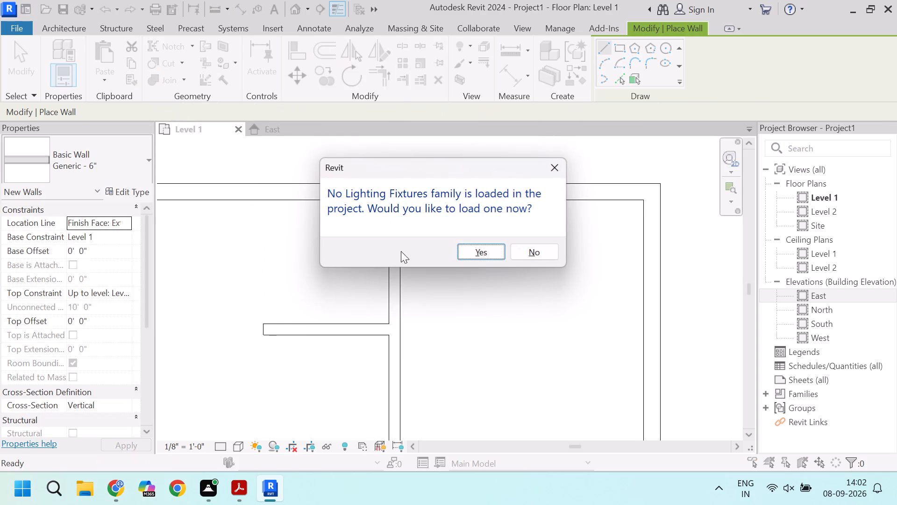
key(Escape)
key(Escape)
Draw a vertical detail line from the northwest corner of the short wall up to the north wall's inner face.
text(DL)
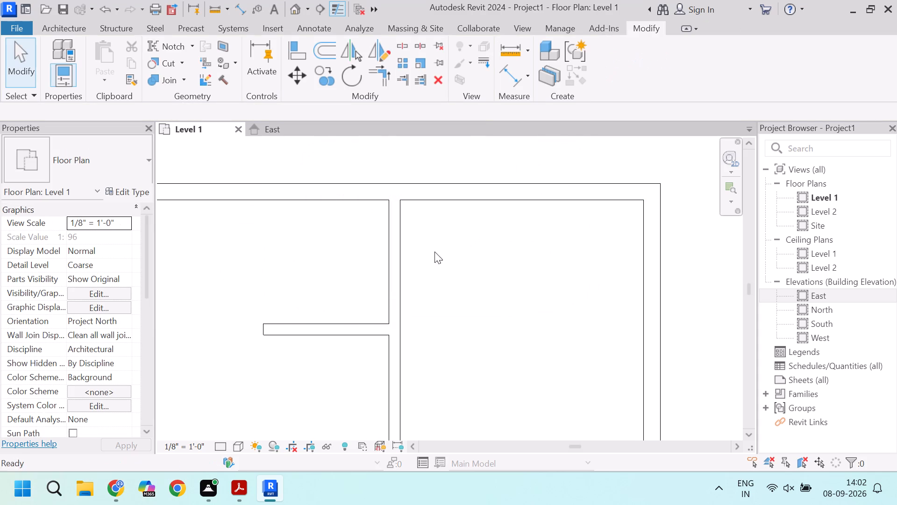
click(264, 325)
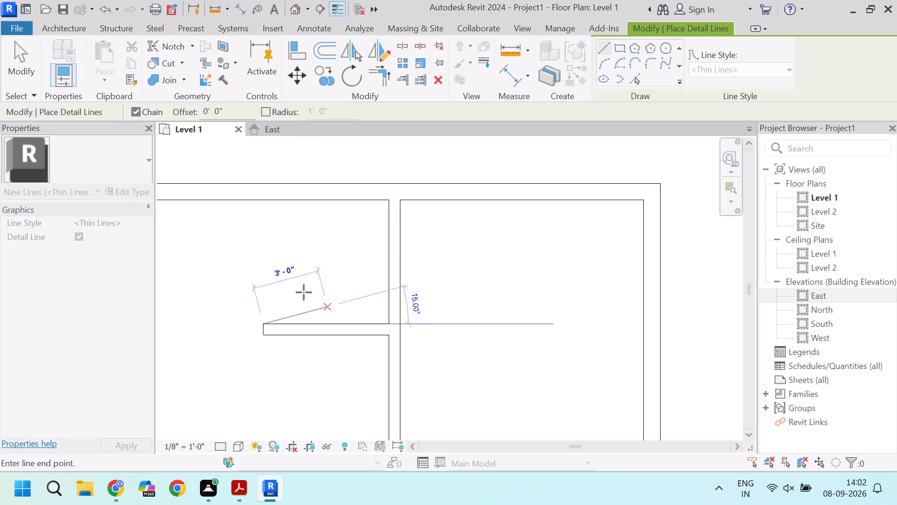
click(262, 203)
key(Escape)
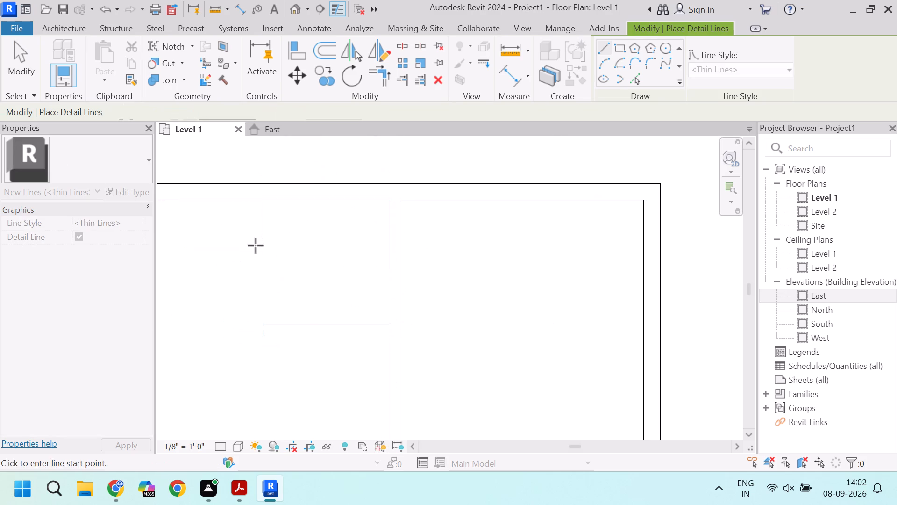
Draw a Generic - 6" wall along the vertical detail line from the north wall down to the short wall's west end.
text(WA)
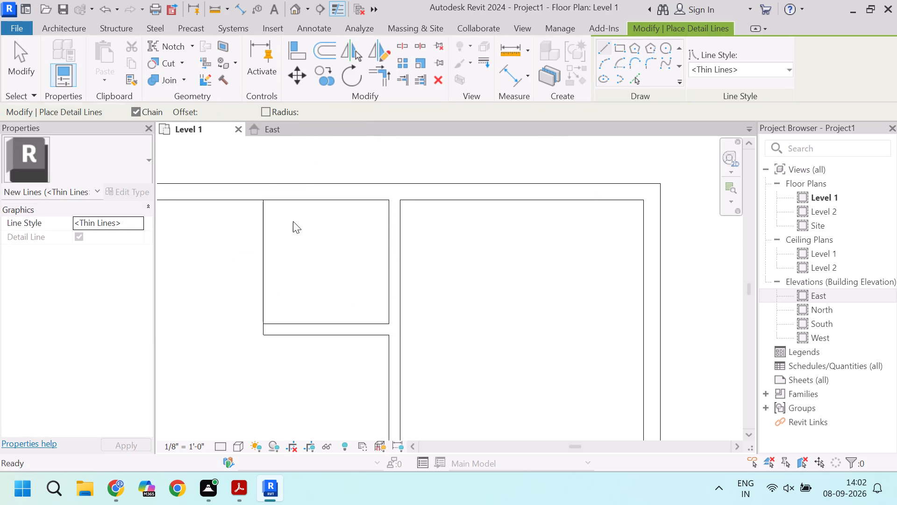
click(259, 201)
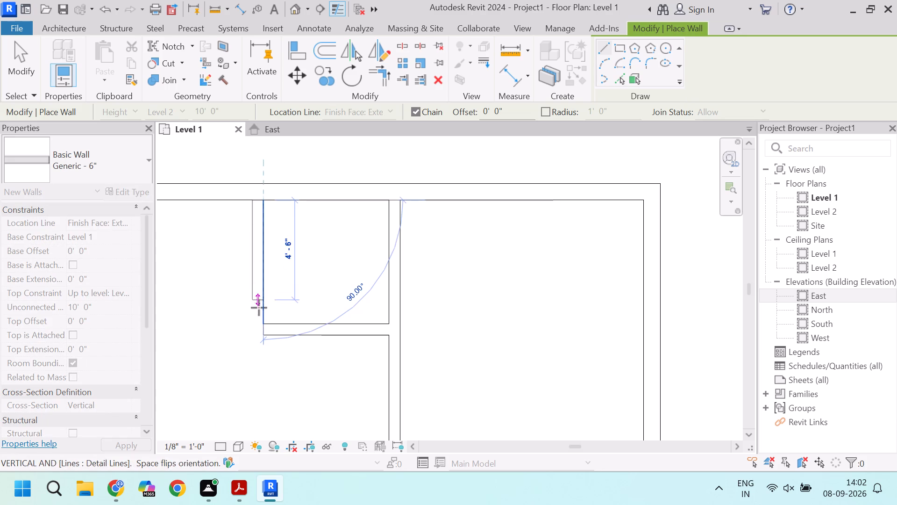
click(263, 337)
key(Escape)
key(Escape)
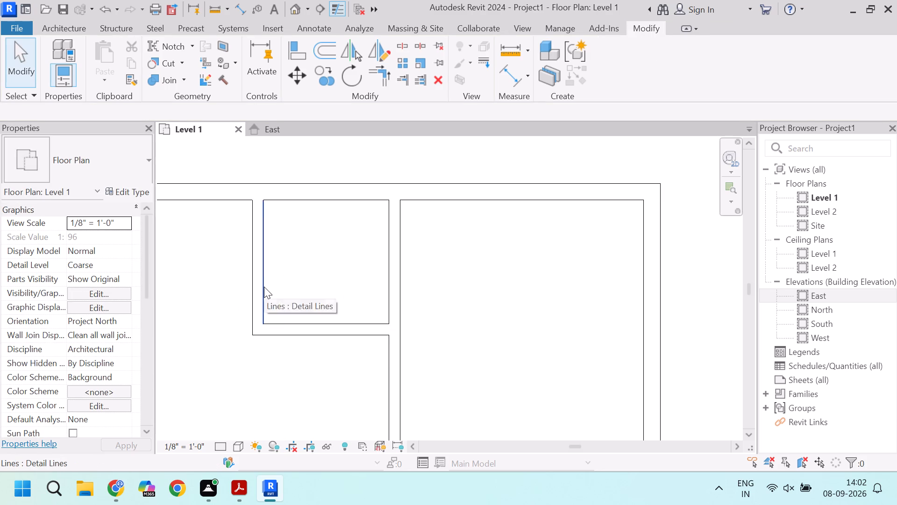
Delete the vertical detail line along the small room's west wall.
click(264, 287)
key(Delete)
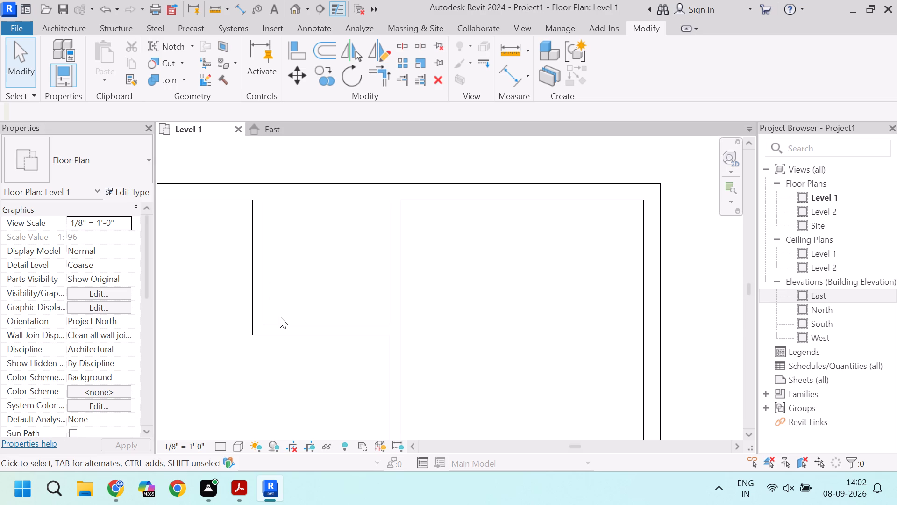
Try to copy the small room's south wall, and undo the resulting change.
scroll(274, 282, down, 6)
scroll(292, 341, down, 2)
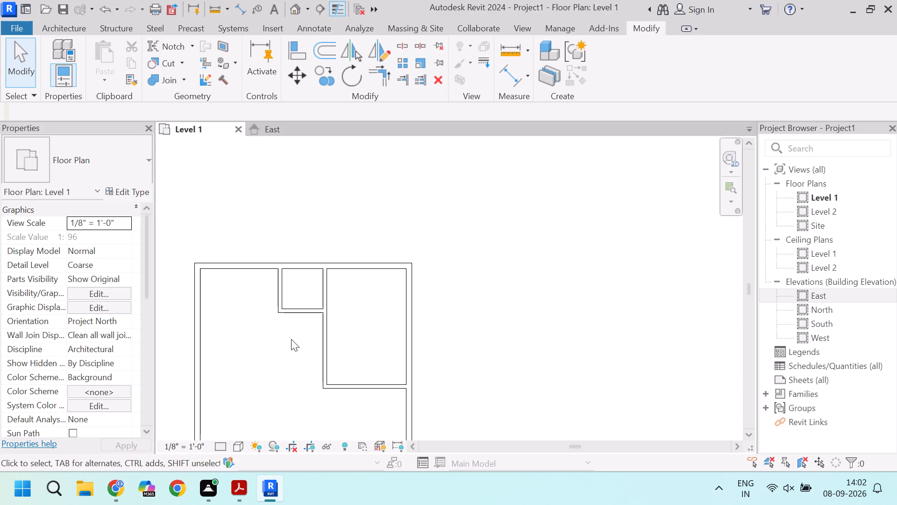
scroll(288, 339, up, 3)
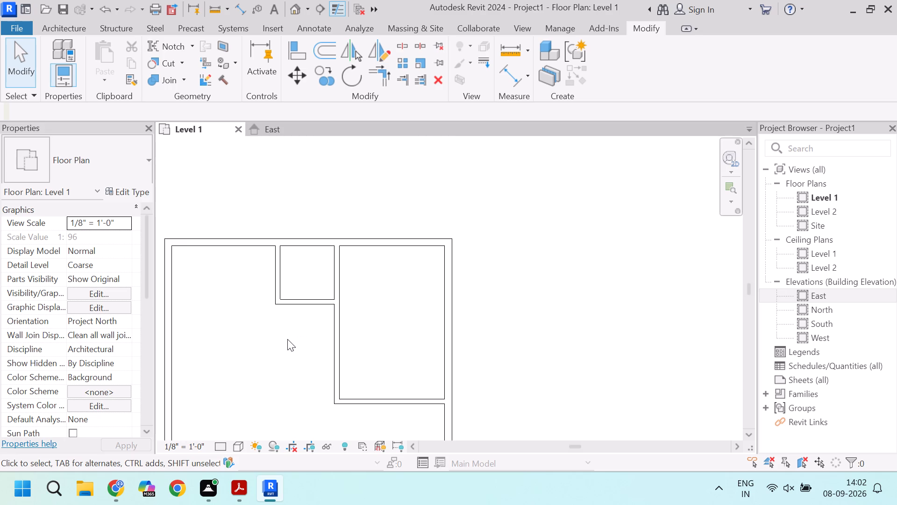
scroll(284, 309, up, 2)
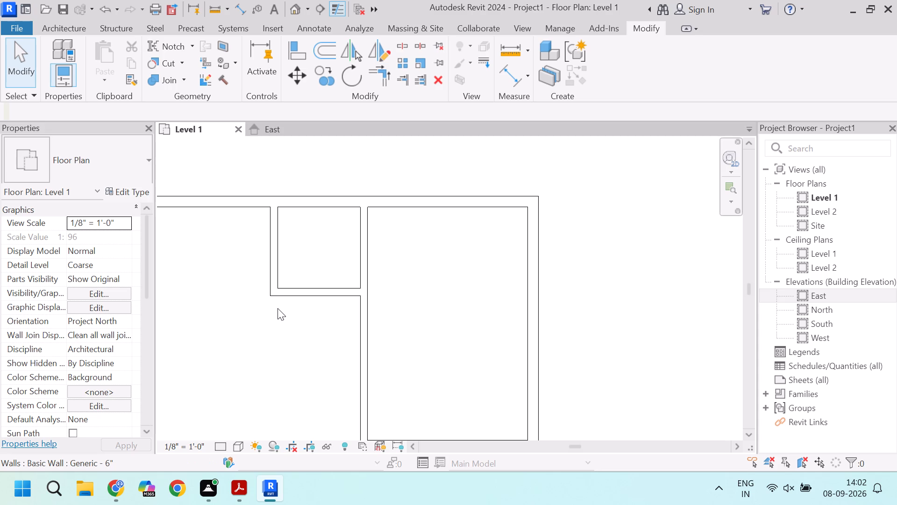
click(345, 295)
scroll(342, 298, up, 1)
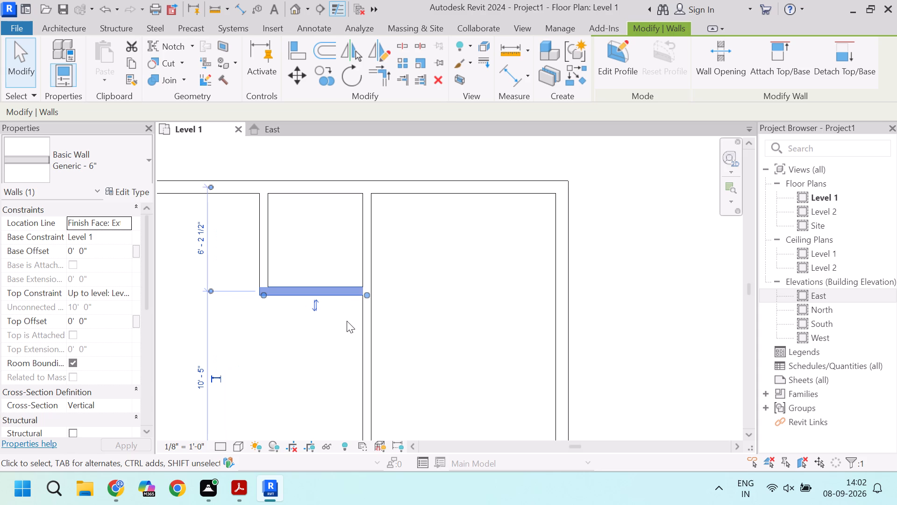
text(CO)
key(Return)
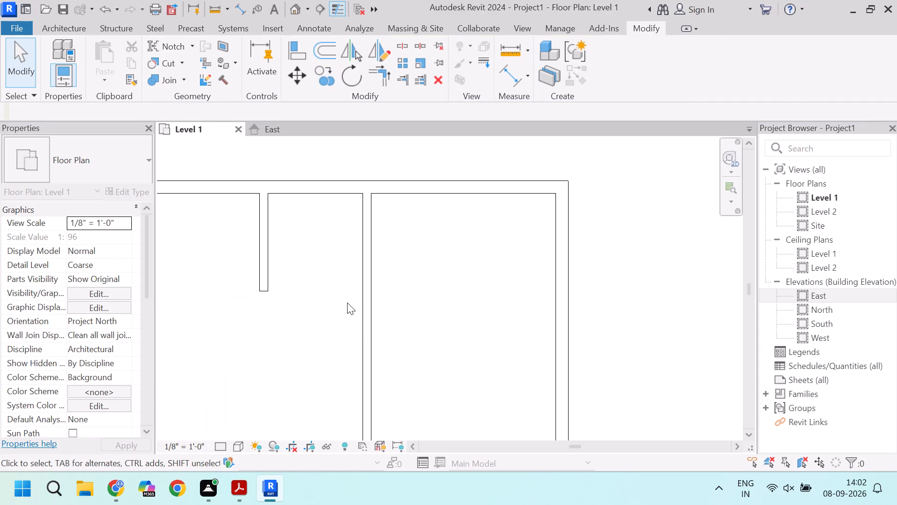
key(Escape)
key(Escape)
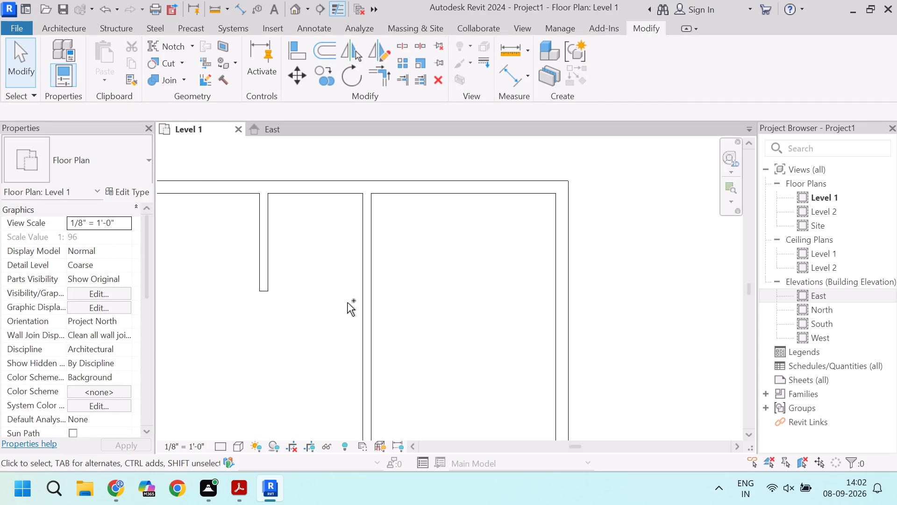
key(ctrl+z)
Copy the small room's south wall 3'-10" straight south along the north-south partition.
click(345, 289)
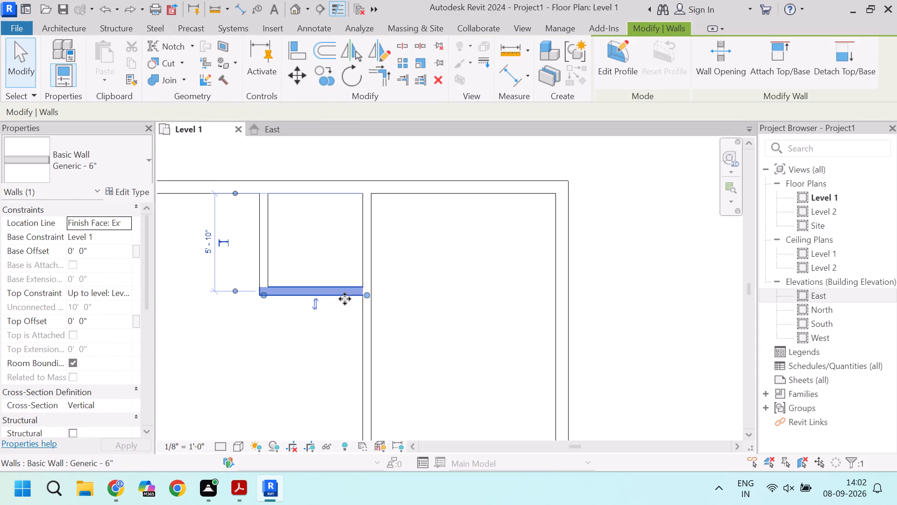
text(CO)
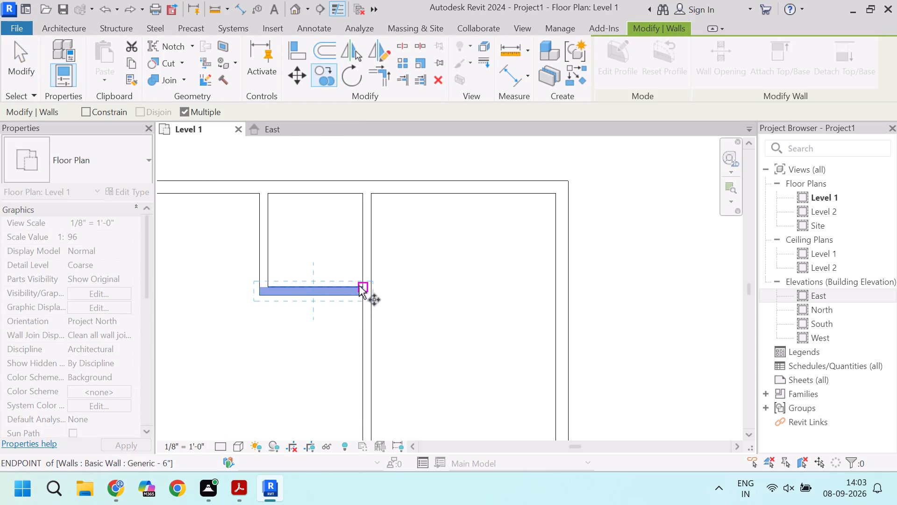
click(360, 285)
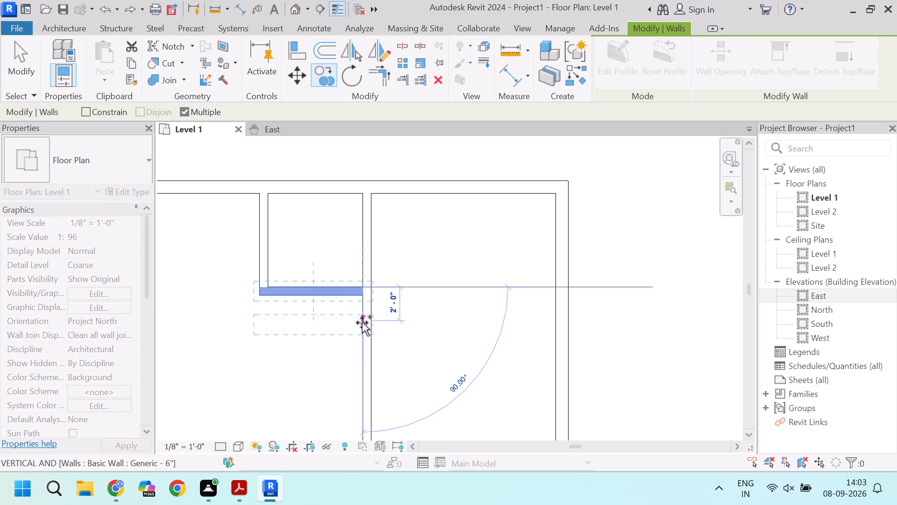
key(3)
key(apostrophe)
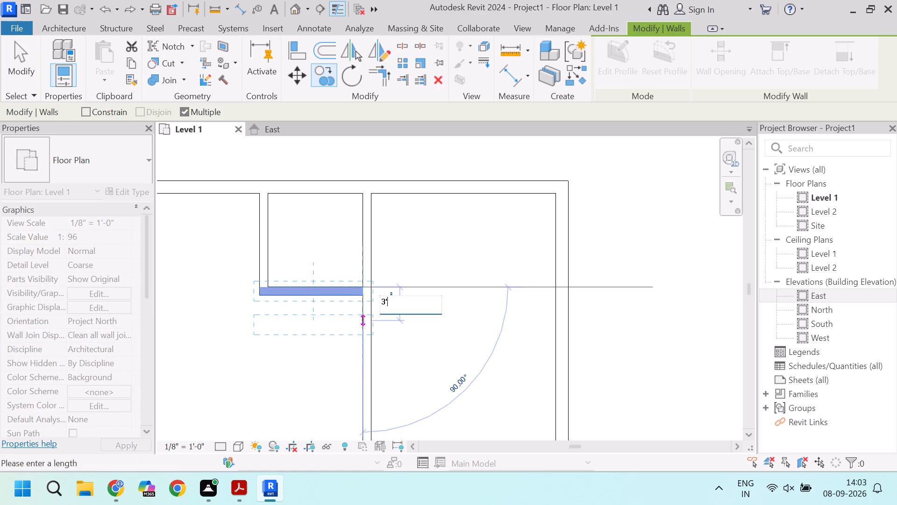
key(1)
key(0)
key(Return)
key(Escape)
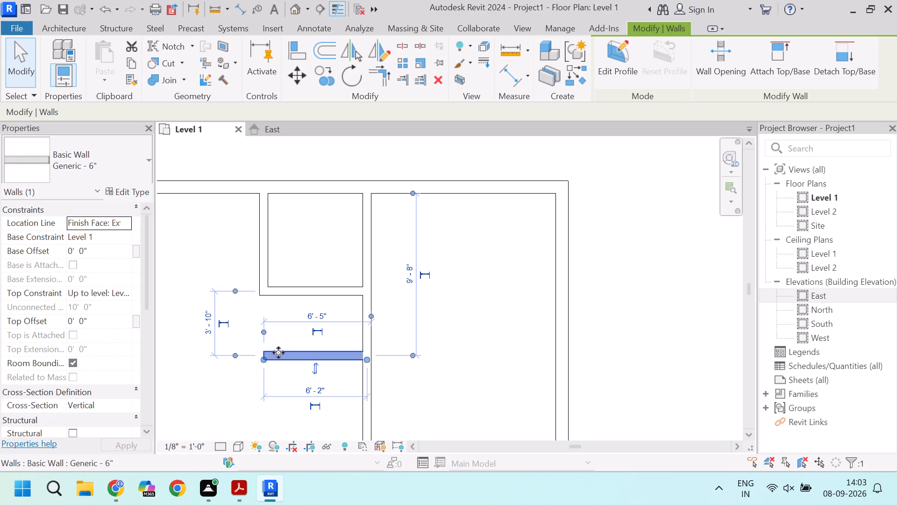
Draw a Generic - 6" wall about 1'-6" north from the west end of the copied short wall.
key(Escape)
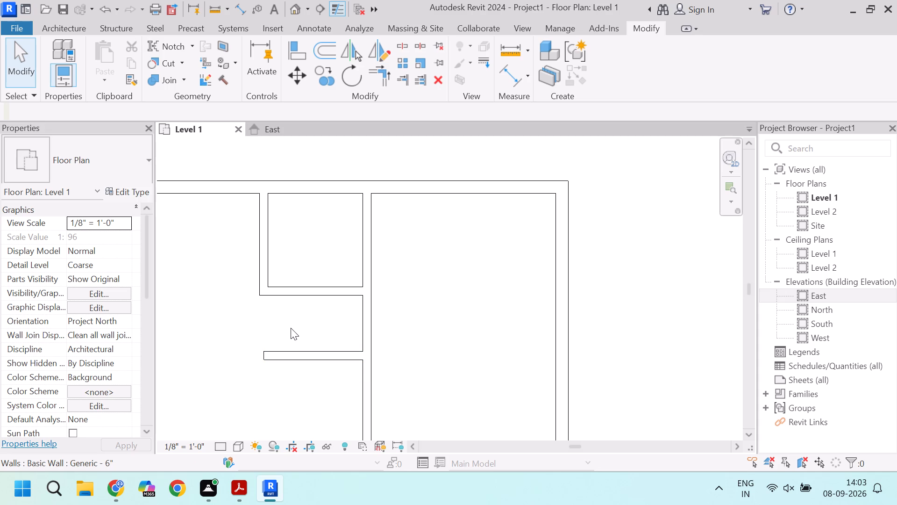
text(WA)
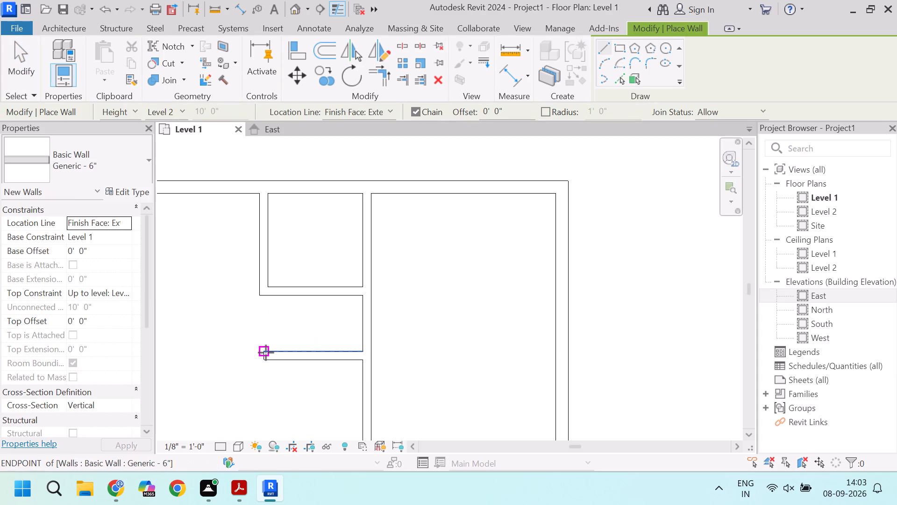
click(266, 353)
scroll(266, 328, up, 2)
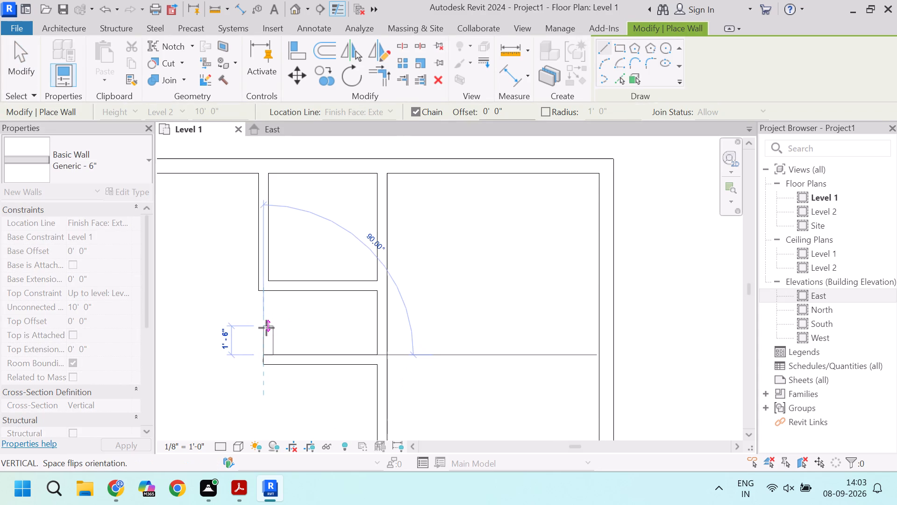
click(266, 328)
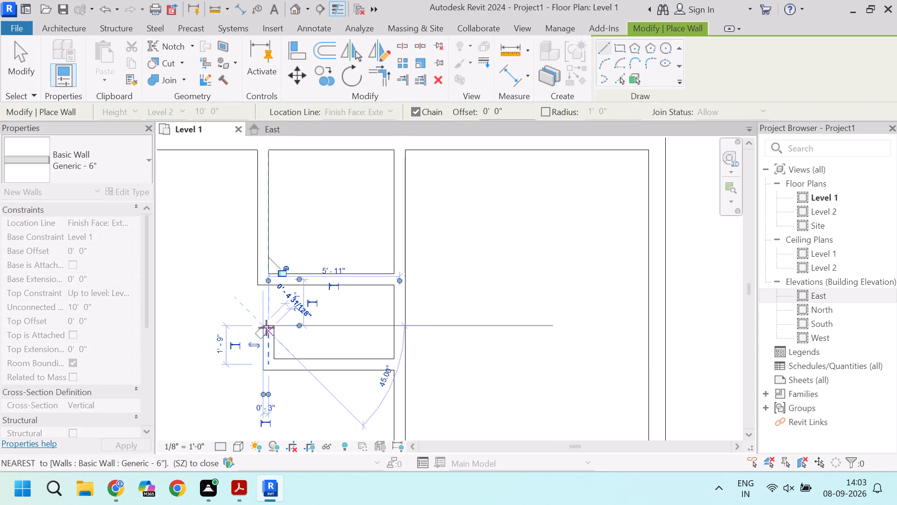
key(Escape)
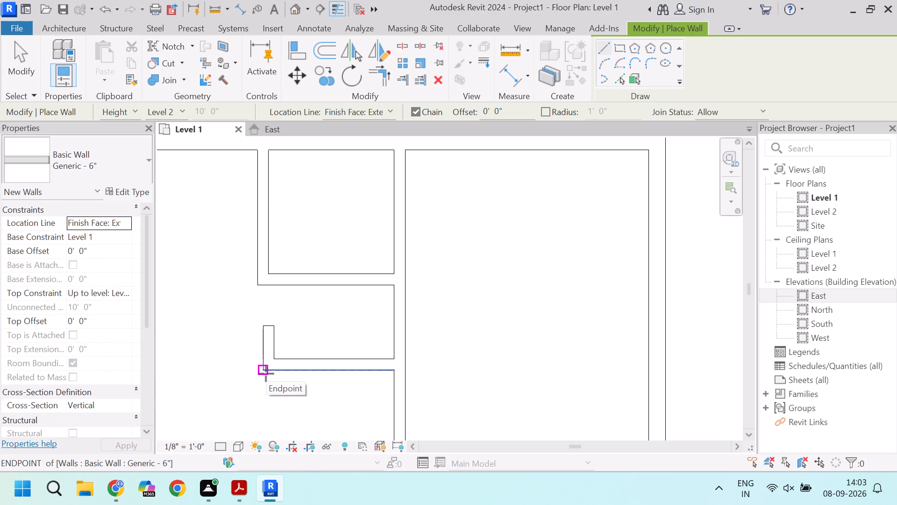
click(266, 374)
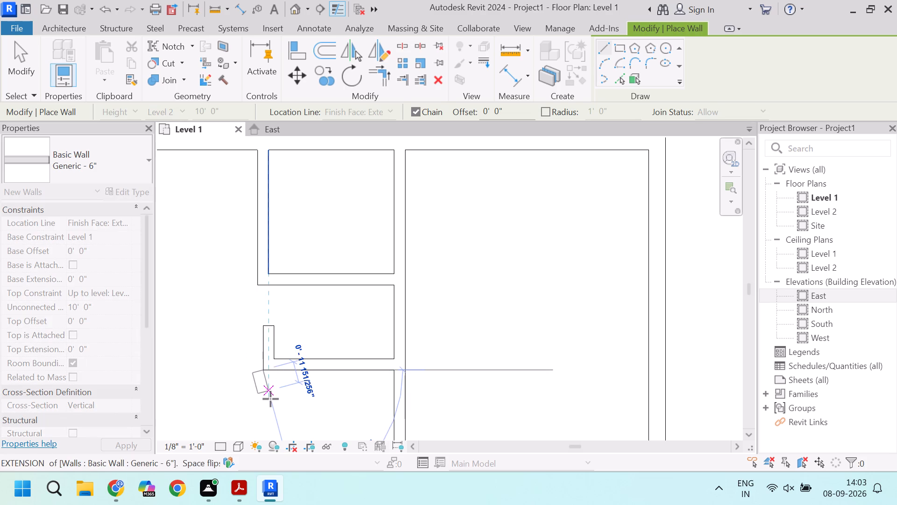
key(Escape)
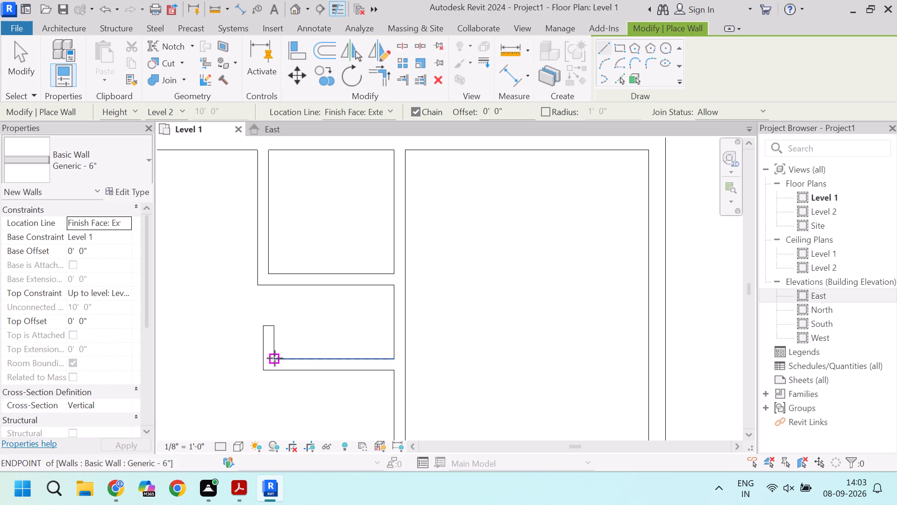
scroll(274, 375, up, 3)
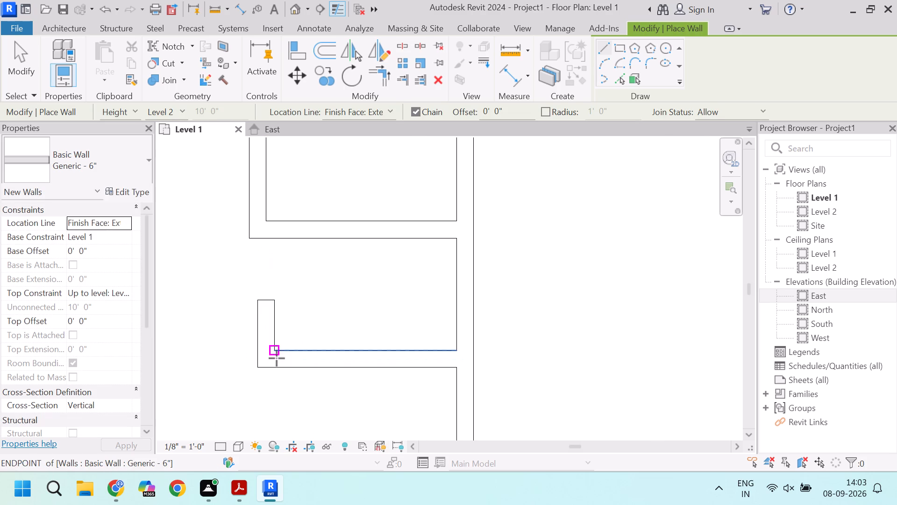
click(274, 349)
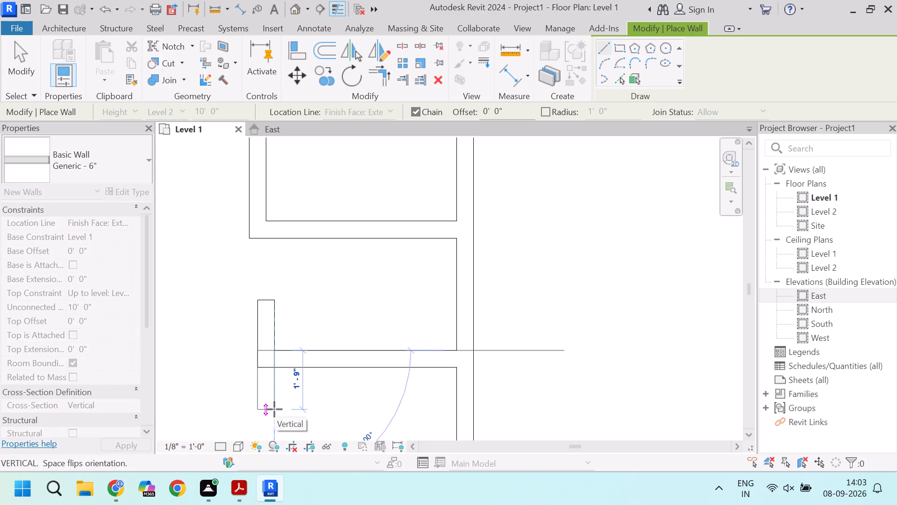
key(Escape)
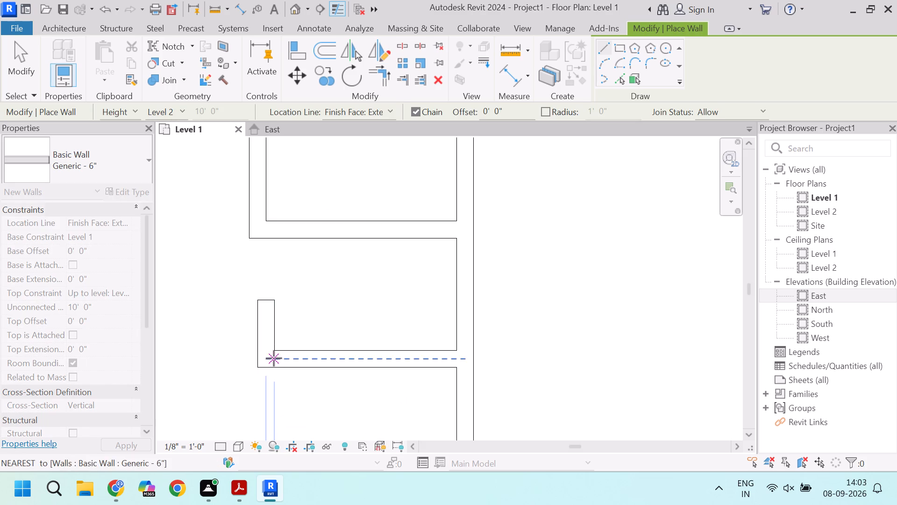
With the location line at Finish Face: Interior, draw a Generic - 6" wall 2'-1" south from the copied short wall's southwest corner.
click(384, 105)
click(381, 163)
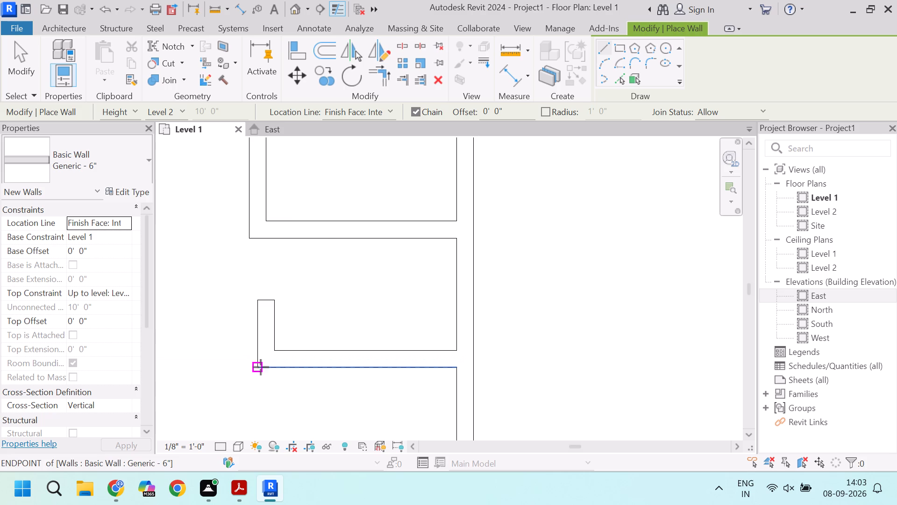
drag(259, 368, 258, 375)
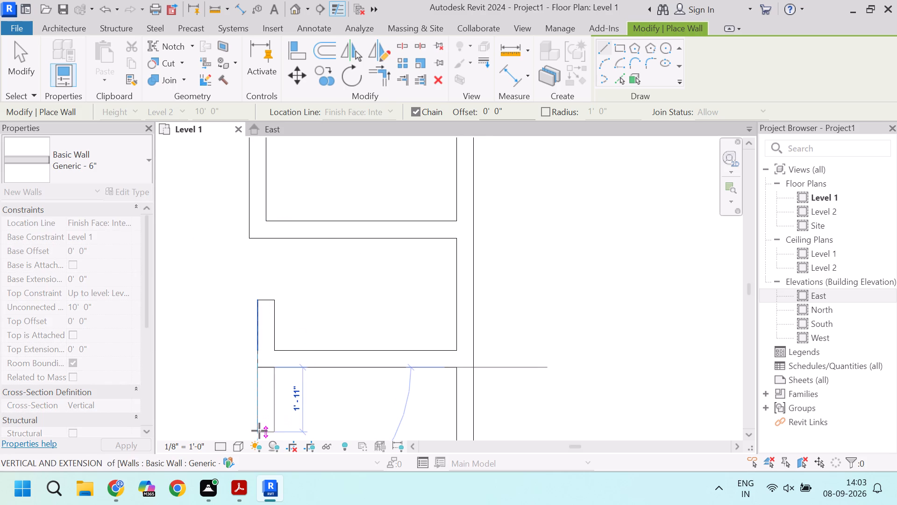
text(21)
key(BackSpace)
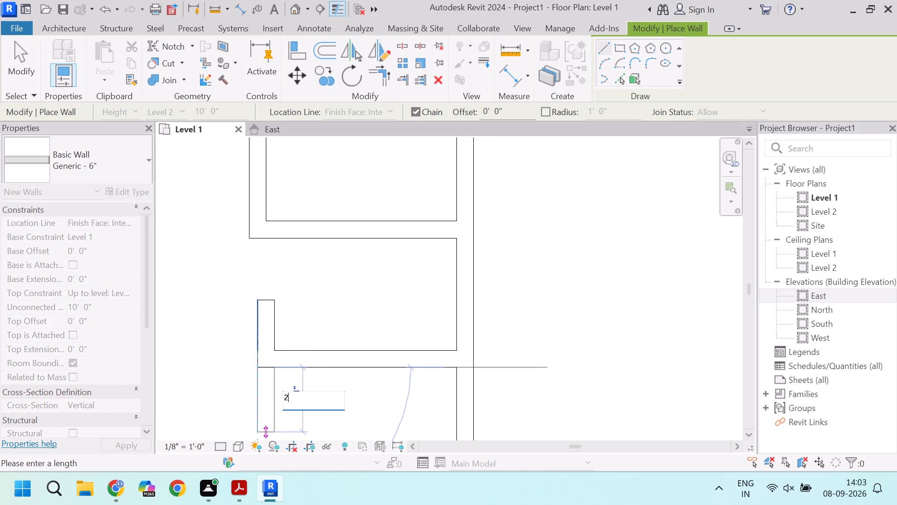
text('1)
key(Return)
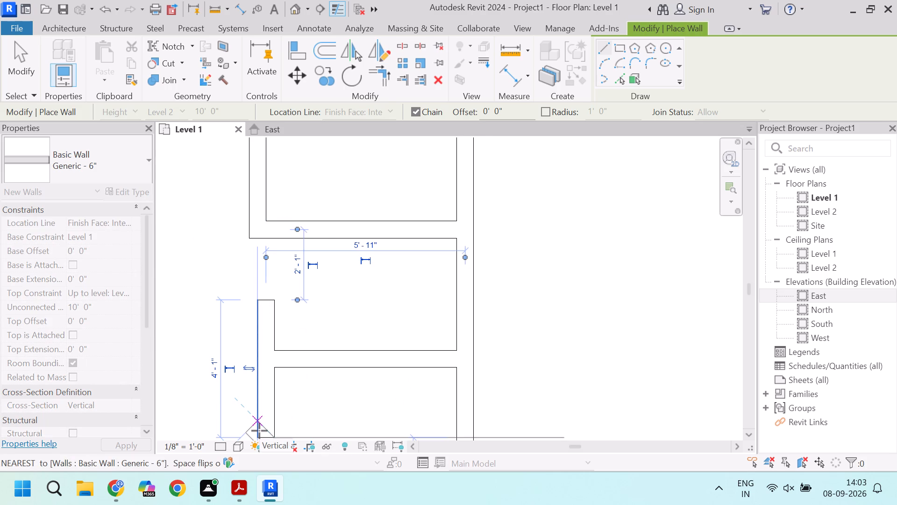
middle_drag(242, 431, 205, 307)
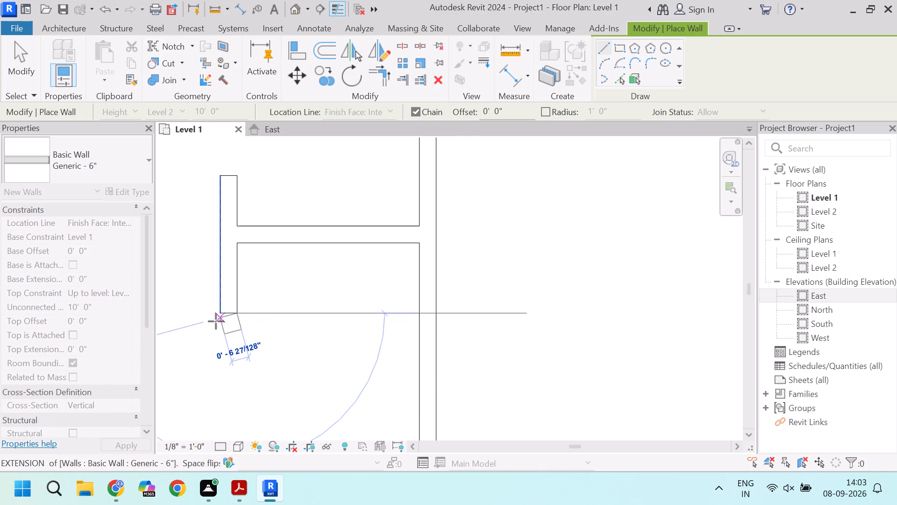
key(Escape)
Draw a Generic - 6" wall about 17'-0" west from the north-south partition's south end to the west exterior wall, aligned with the east room's south wall.
scroll(235, 325, down, 2)
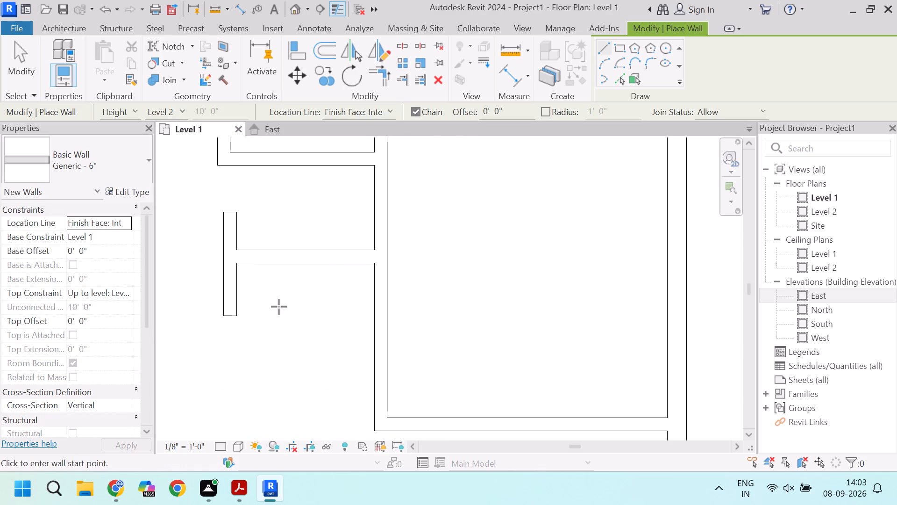
scroll(278, 307, down, 8)
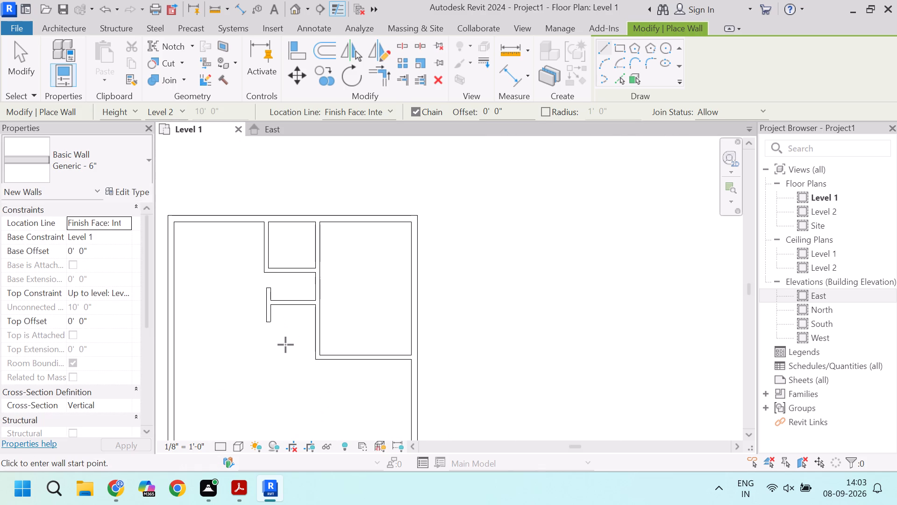
scroll(293, 365, down, 3)
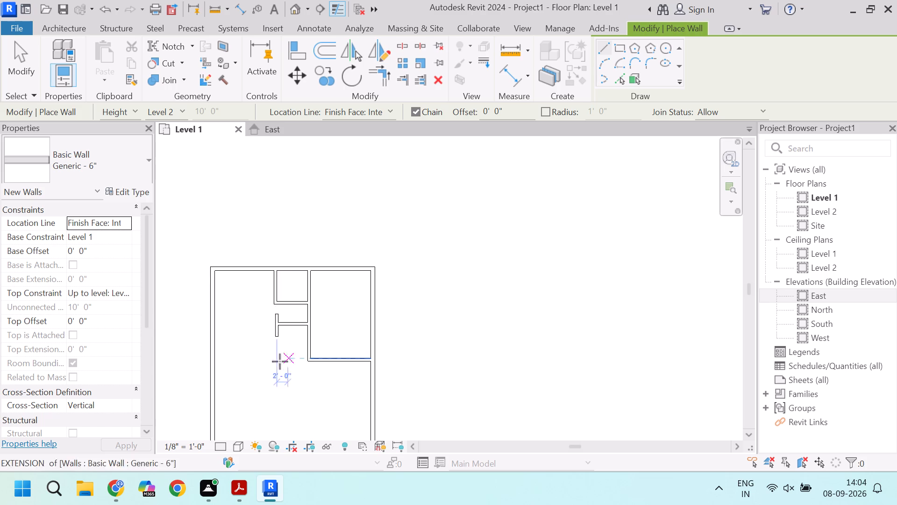
scroll(220, 363, up, 3)
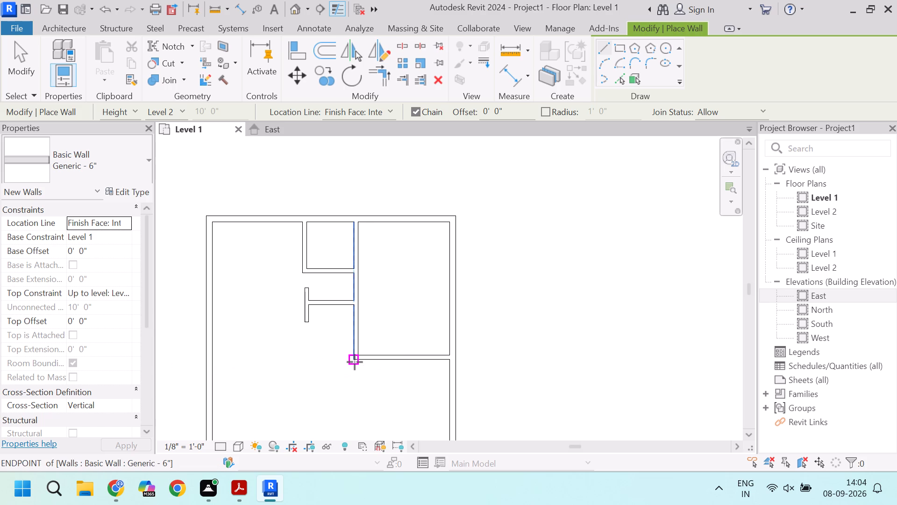
click(355, 362)
key(Escape)
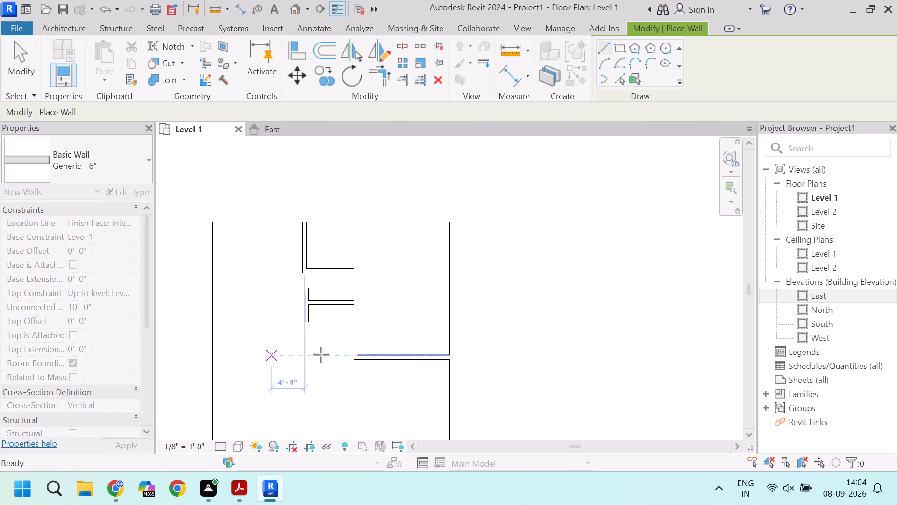
scroll(356, 361, up, 3)
drag(351, 348, 347, 349)
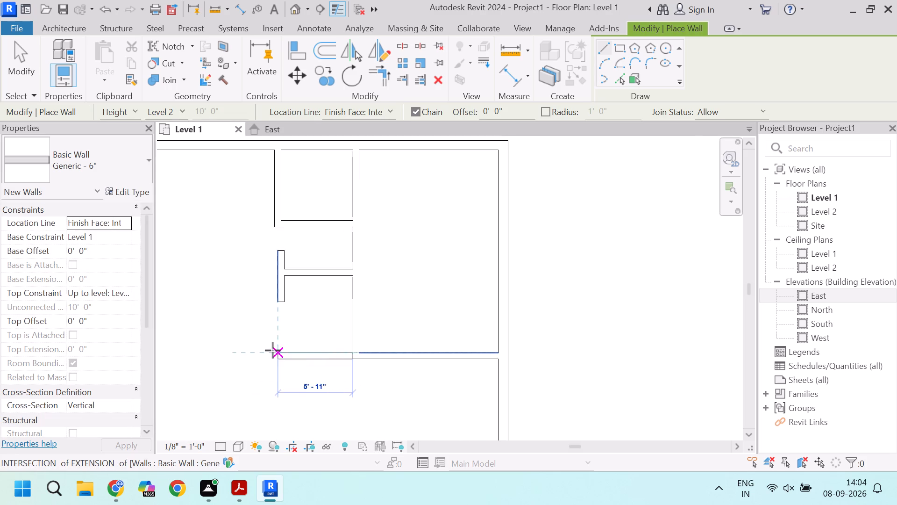
scroll(273, 350, down, 3)
click(186, 346)
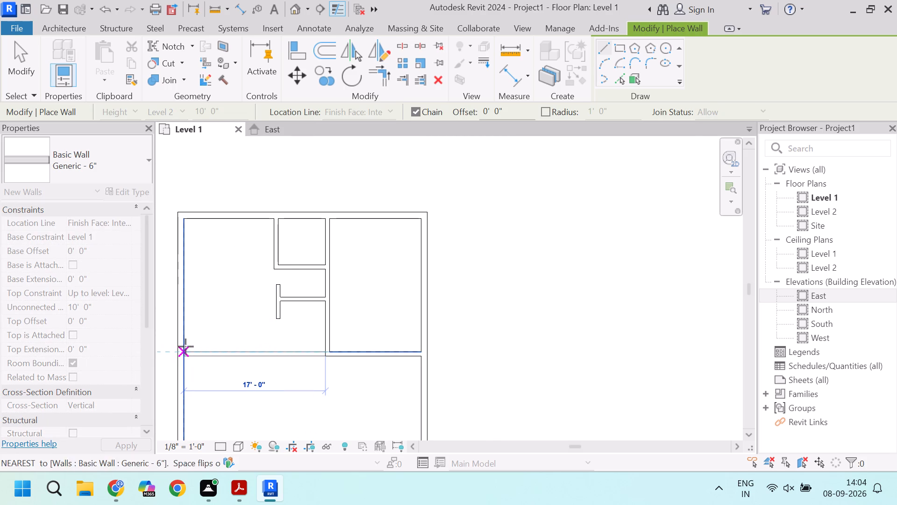
key(Escape)
scroll(322, 355, down, 1)
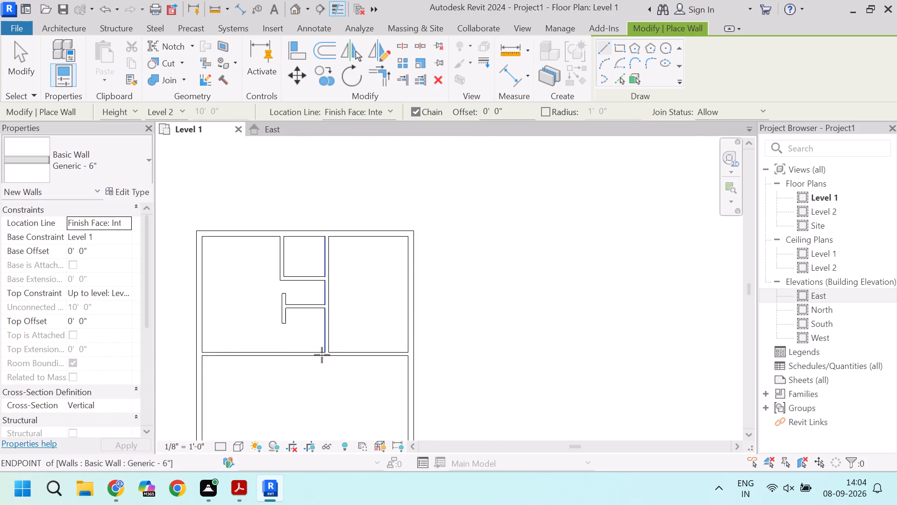
scroll(322, 355, down, 1)
scroll(309, 353, up, 2)
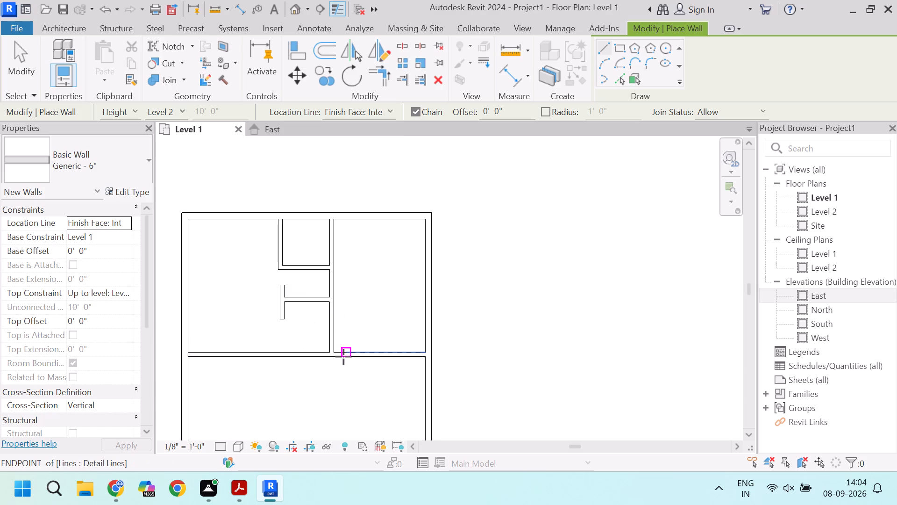
scroll(345, 356, down, 2)
scroll(313, 354, up, 2)
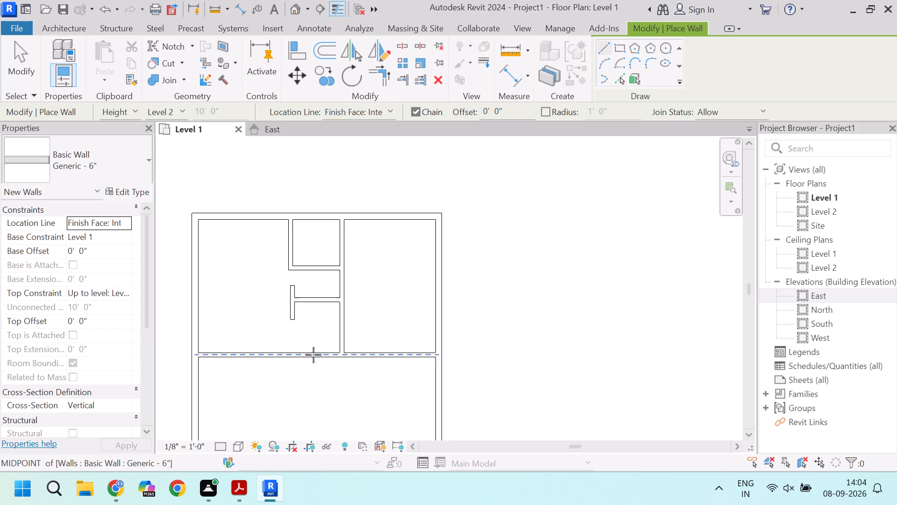
scroll(313, 355, up, 1)
right_click(322, 331)
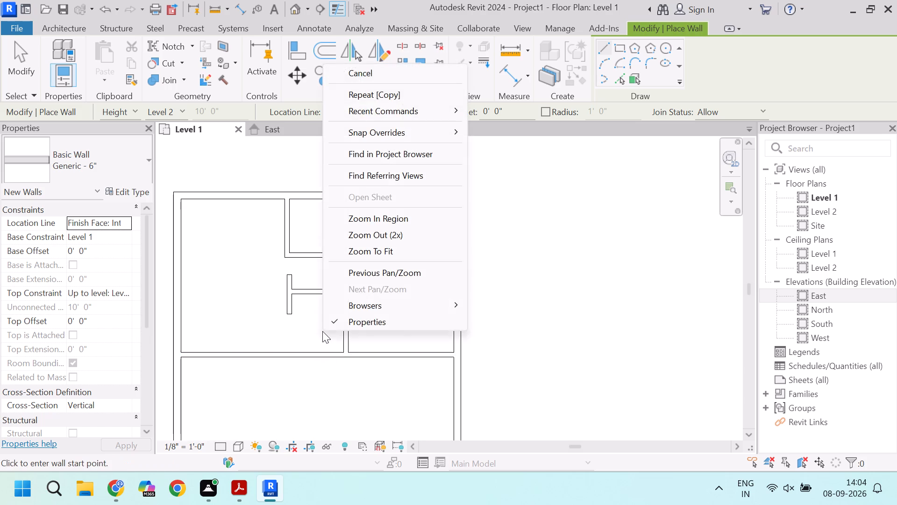
key(Escape)
key(Escape)
key(Escape)
key(Escape)
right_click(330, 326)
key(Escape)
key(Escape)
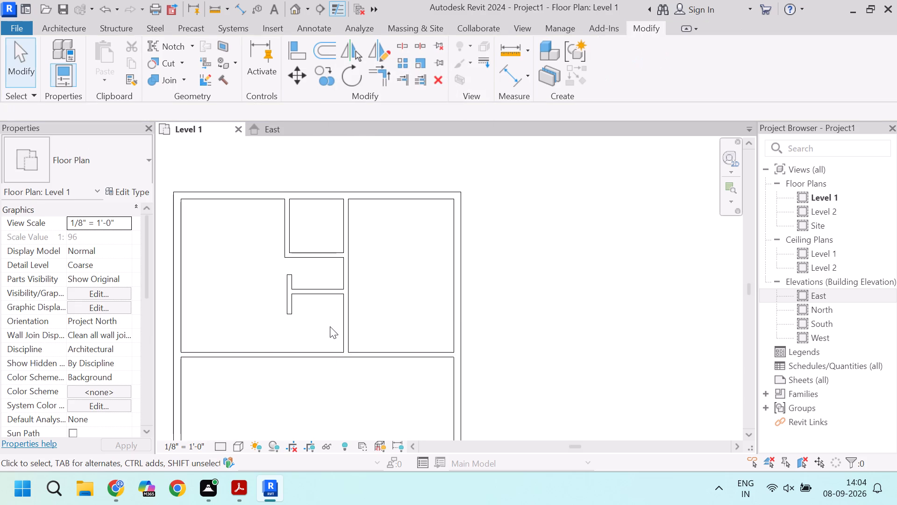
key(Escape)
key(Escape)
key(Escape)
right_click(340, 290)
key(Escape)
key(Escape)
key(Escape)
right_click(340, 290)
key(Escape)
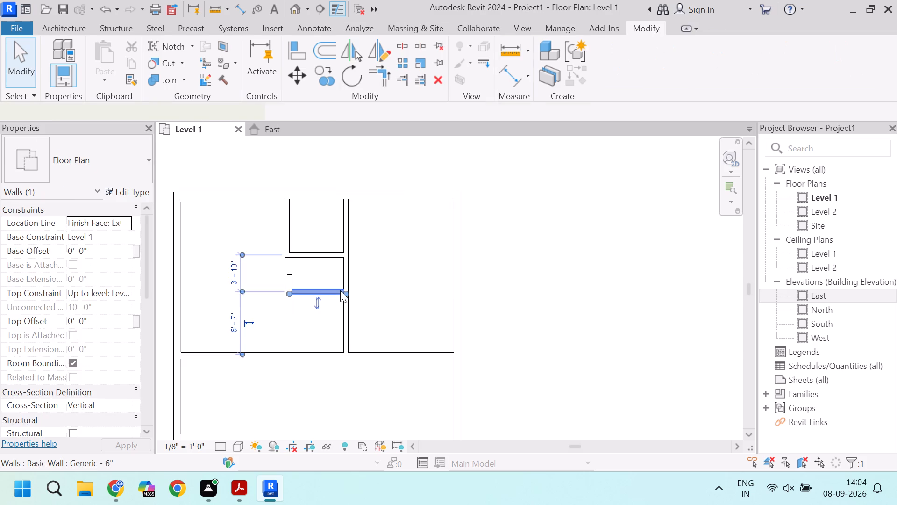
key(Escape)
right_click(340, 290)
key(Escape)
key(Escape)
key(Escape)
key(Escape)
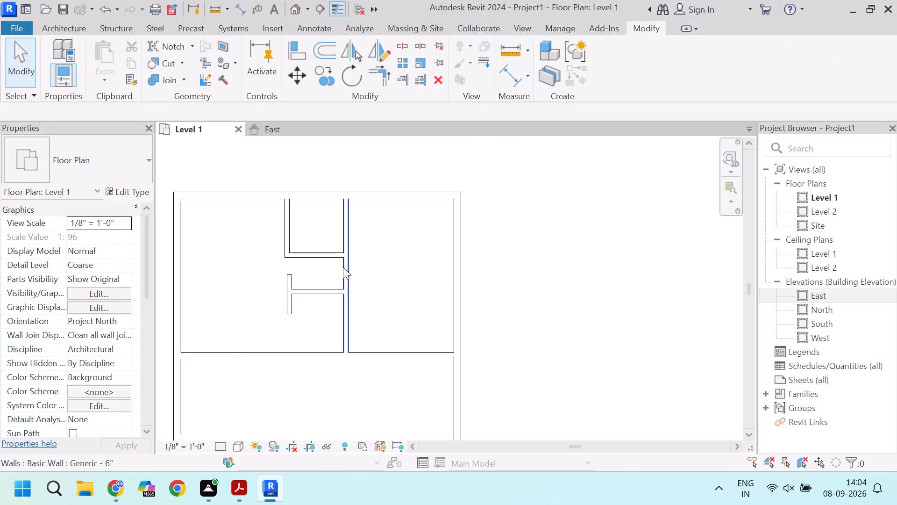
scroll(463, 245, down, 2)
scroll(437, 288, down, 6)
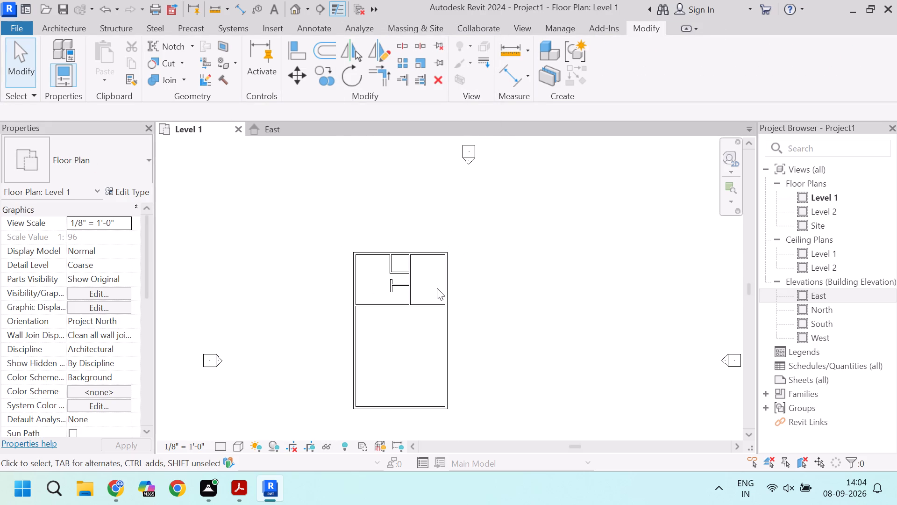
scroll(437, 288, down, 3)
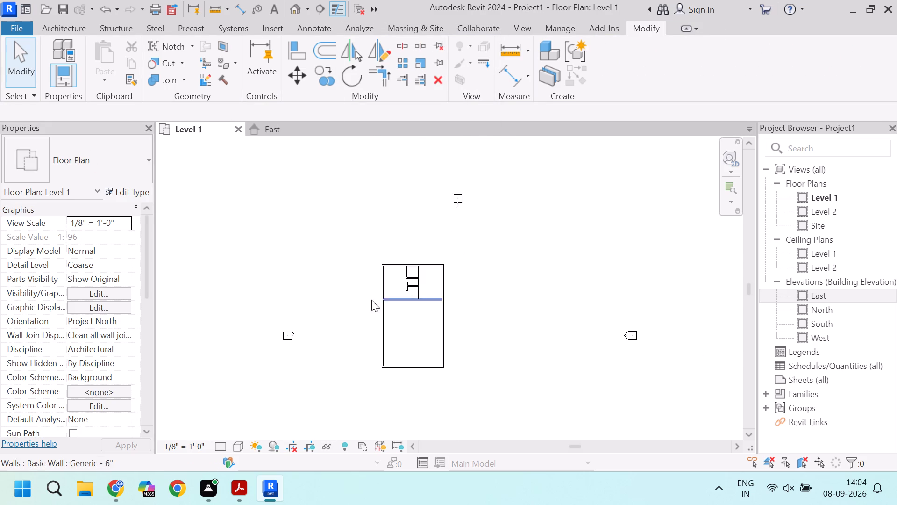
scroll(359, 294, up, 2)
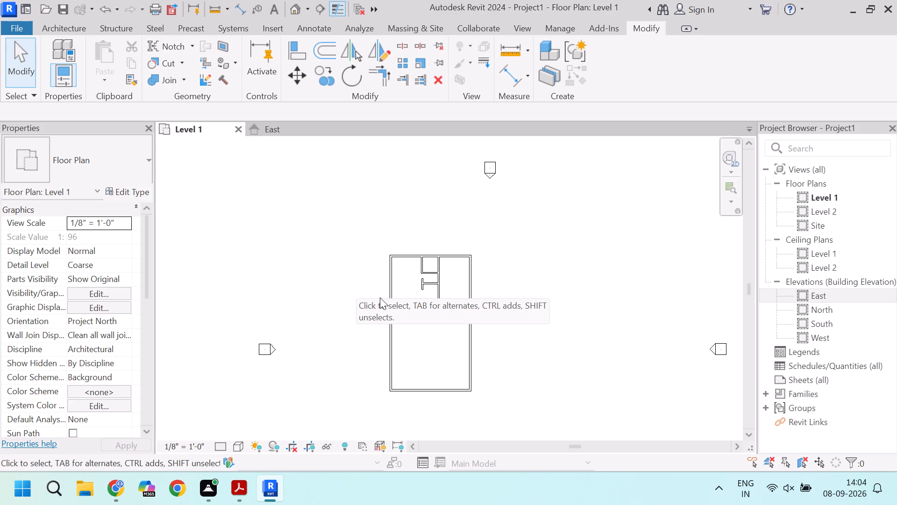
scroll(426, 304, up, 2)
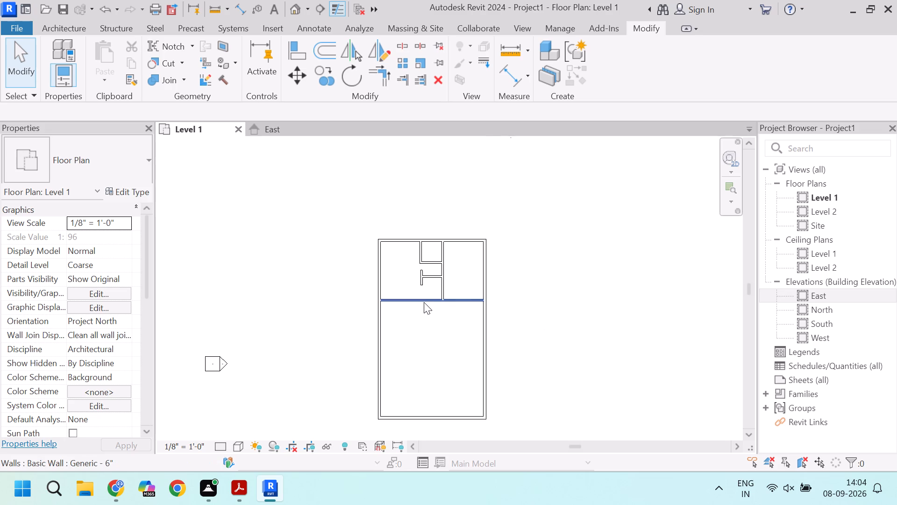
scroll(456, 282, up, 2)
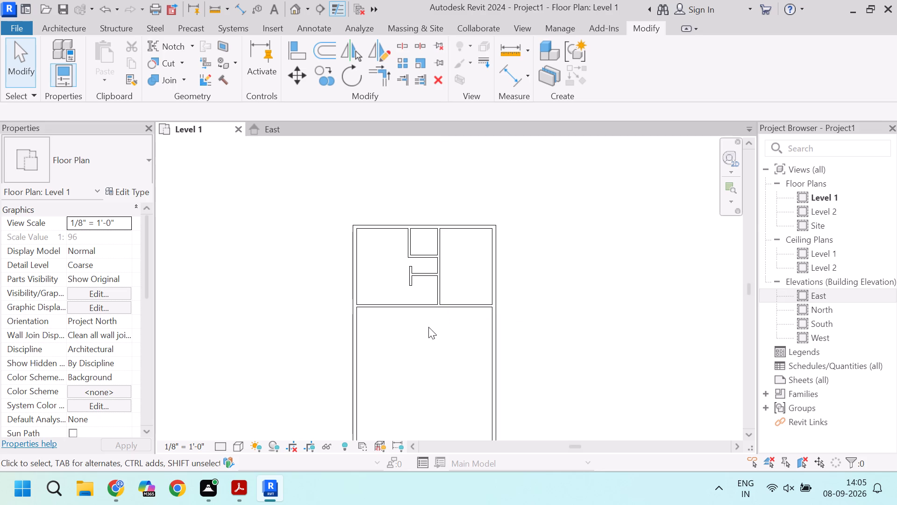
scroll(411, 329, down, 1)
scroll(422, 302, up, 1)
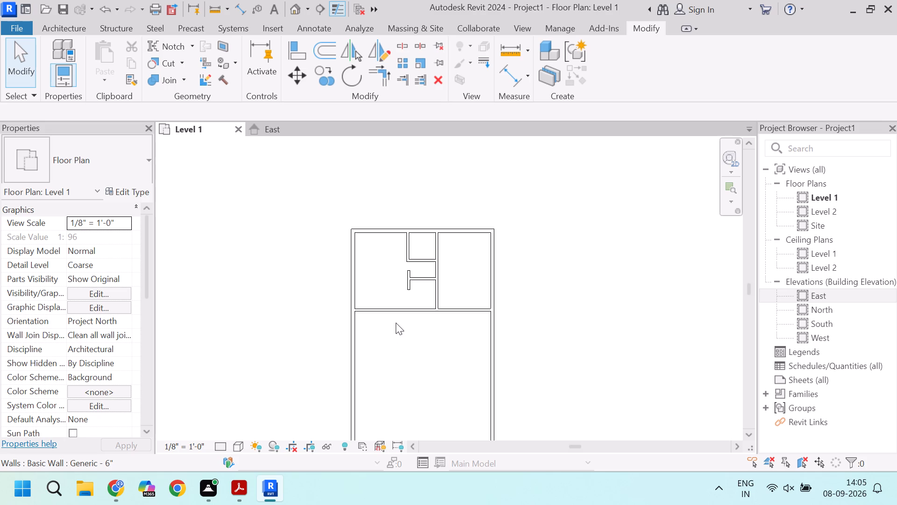
Undo the last wall drawn from the north-south partition's south end to the west exterior wall.
scroll(383, 283, down, 2)
scroll(399, 280, up, 3)
scroll(423, 321, up, 3)
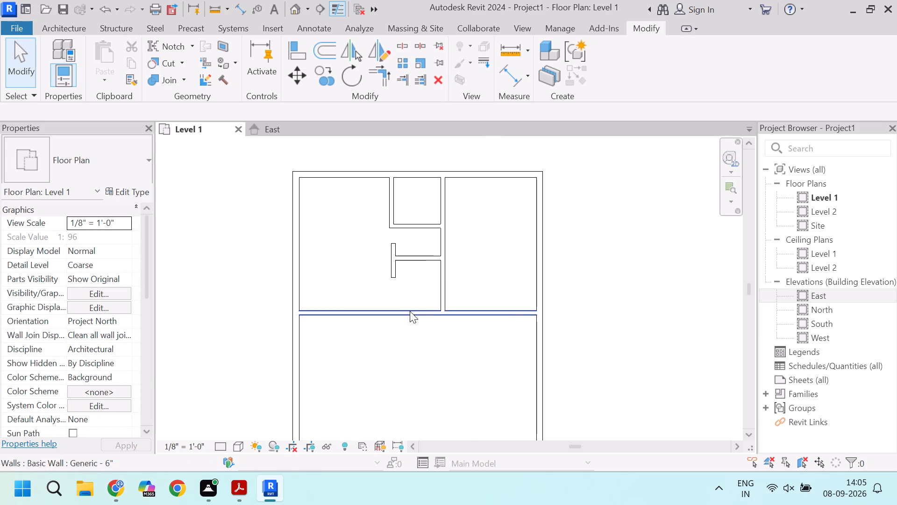
scroll(410, 310, up, 2)
click(420, 309)
scroll(426, 319, up, 1)
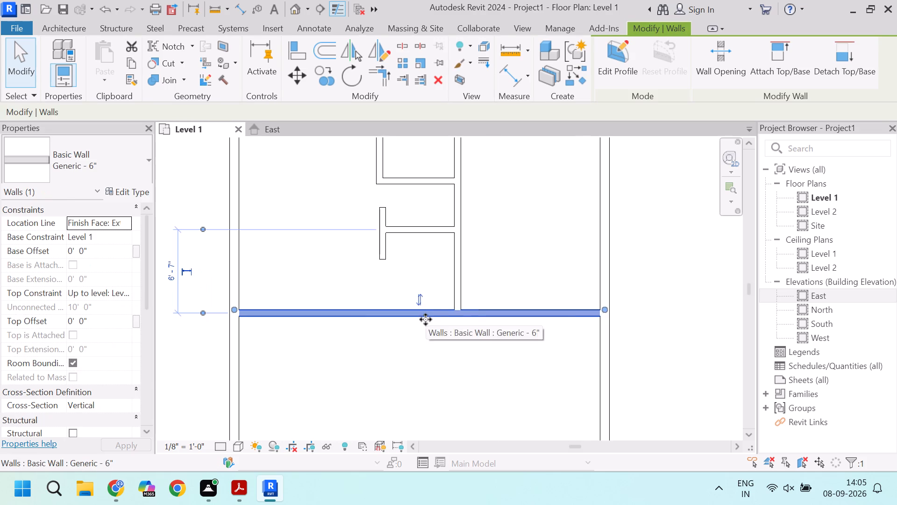
key(ctrl+z)
Copy the east room's south wall about 17'-6" straight west, from its west end to the west exterior wall's inner face.
scroll(342, 358, up, 1)
click(343, 357)
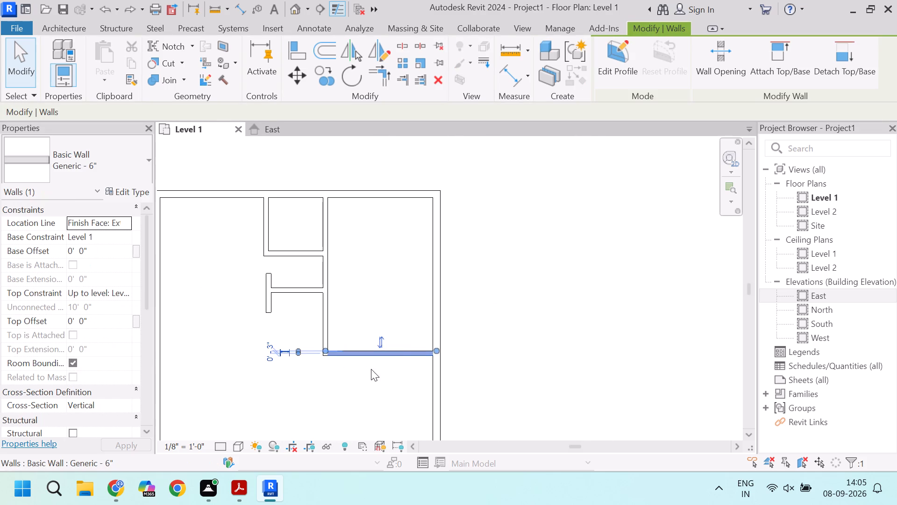
scroll(403, 353, up, 1)
scroll(442, 360, down, 1)
scroll(343, 346, up, 5)
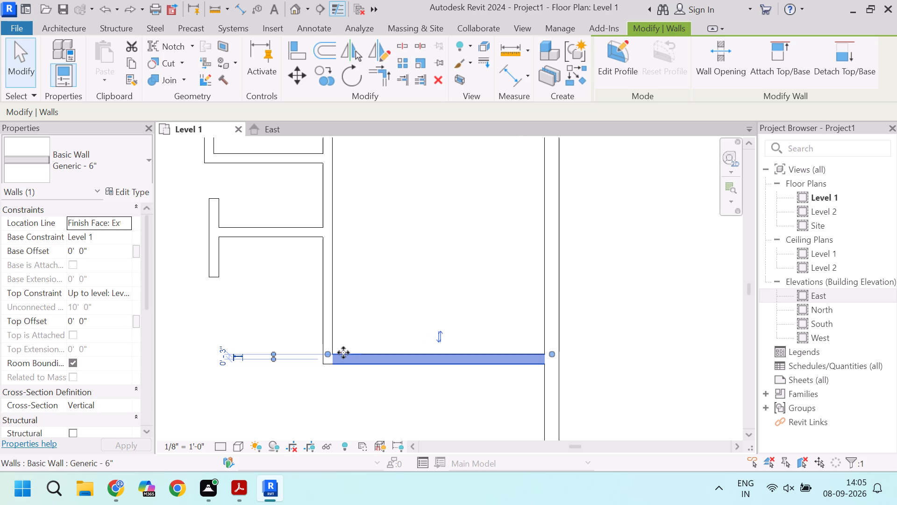
text(CO)
drag(334, 351, 329, 351)
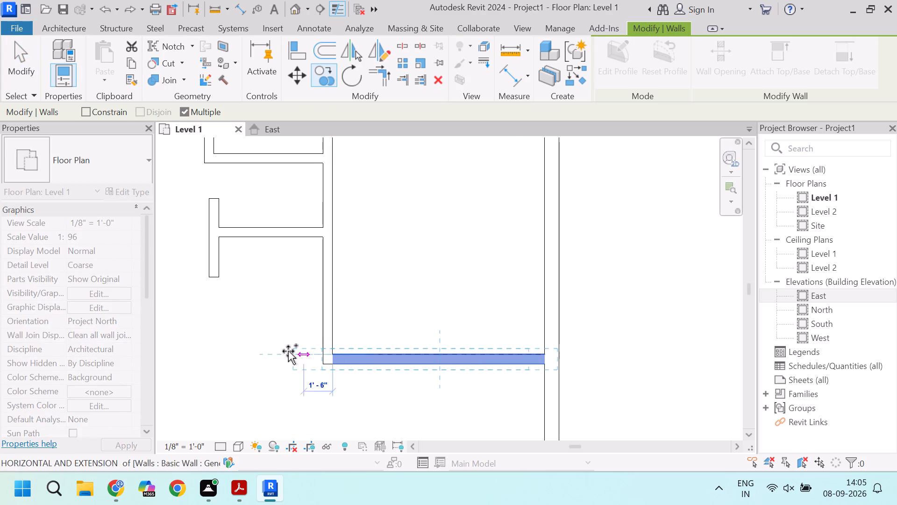
scroll(288, 351, down, 4)
middle_drag(217, 348, 353, 338)
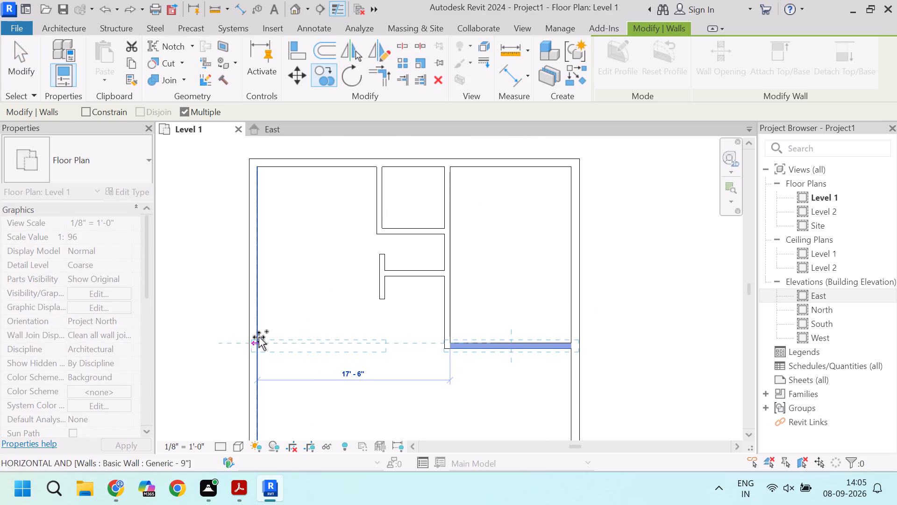
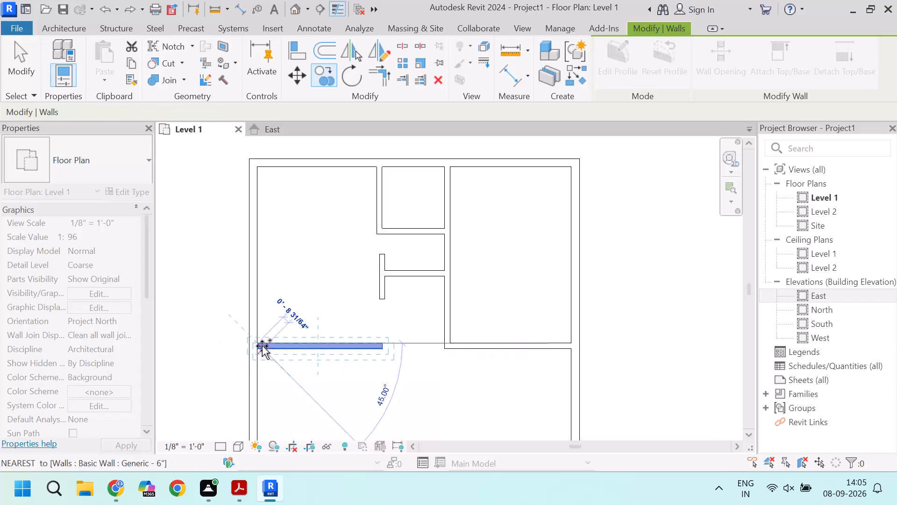
Adjust the west room's south partition so its east end lines up with the short north-south wall's east face.
key(Escape)
key(Escape)
scroll(433, 364, down, 3)
scroll(443, 360, up, 1)
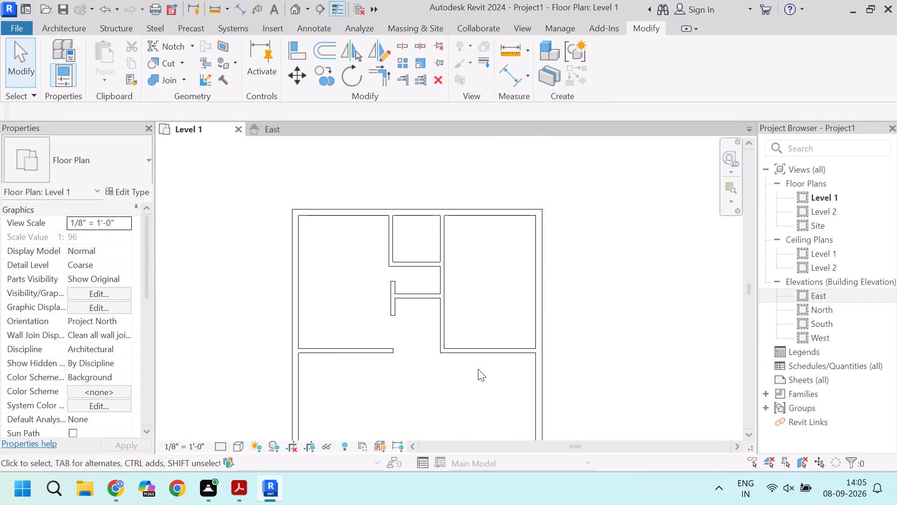
scroll(468, 353, up, 3)
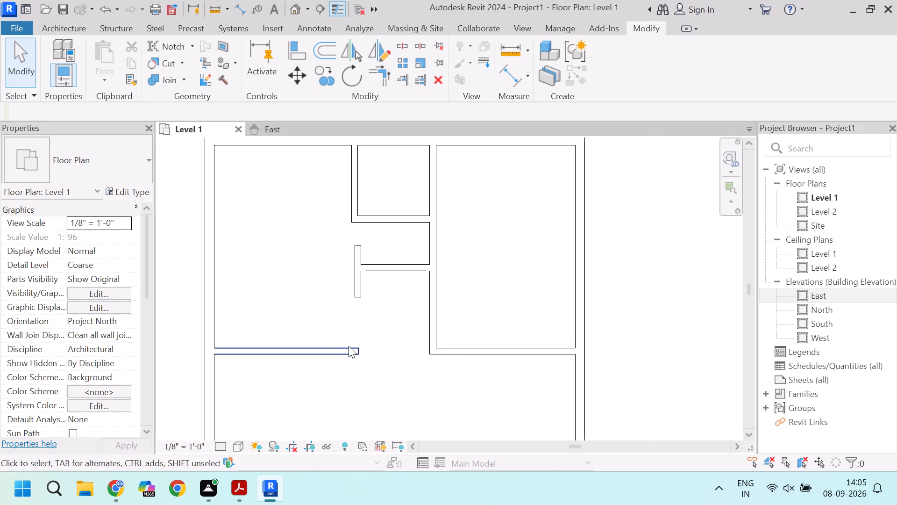
scroll(345, 346, up, 4)
click(362, 350)
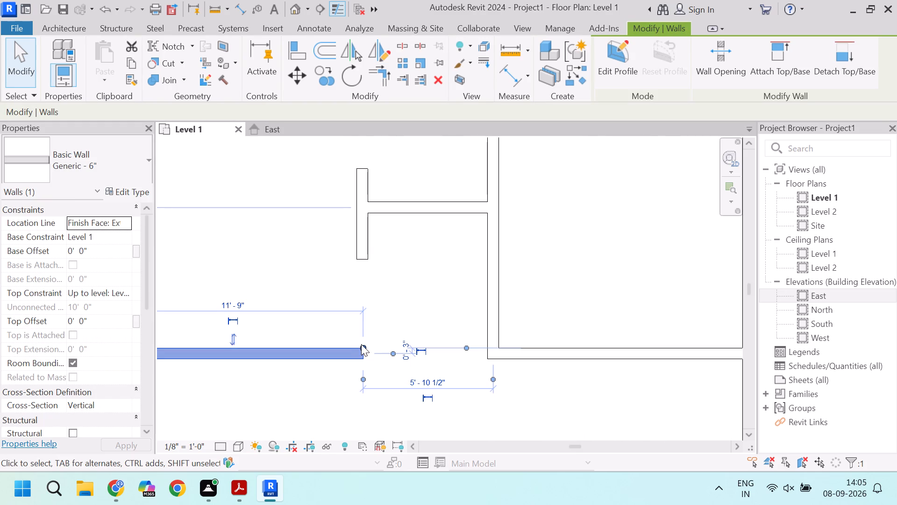
click(363, 345)
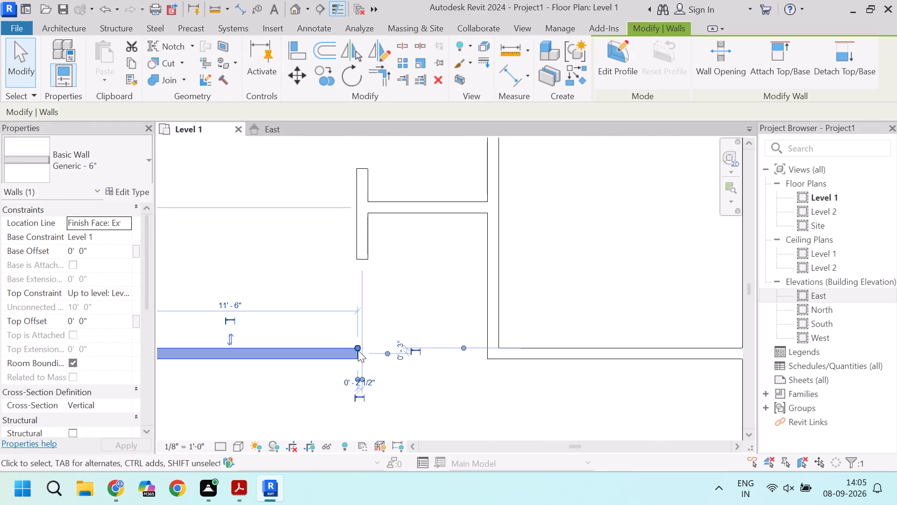
key(Escape)
click(352, 347)
click(360, 346)
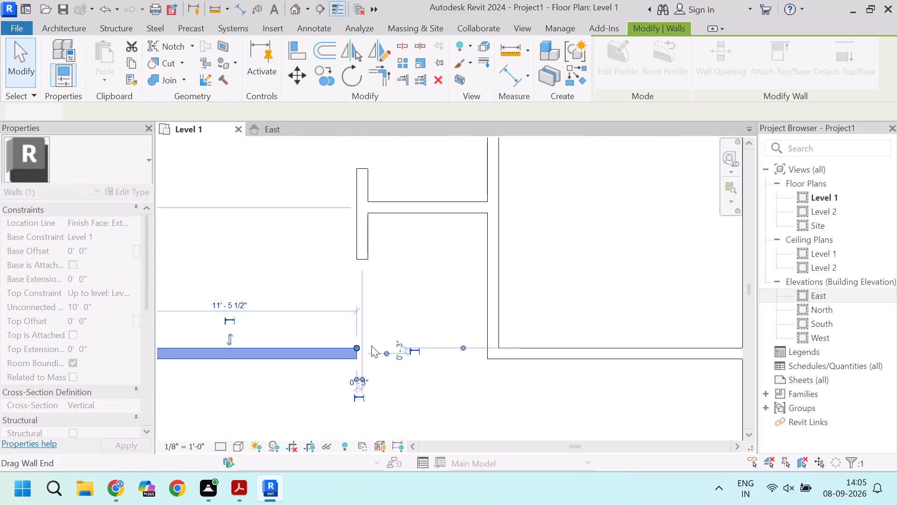
drag(356, 347, 373, 346)
key(Escape)
Draw a Generic - 6" wall 10' straight south from the outer southwest corner of the east room.
scroll(410, 344, down, 3)
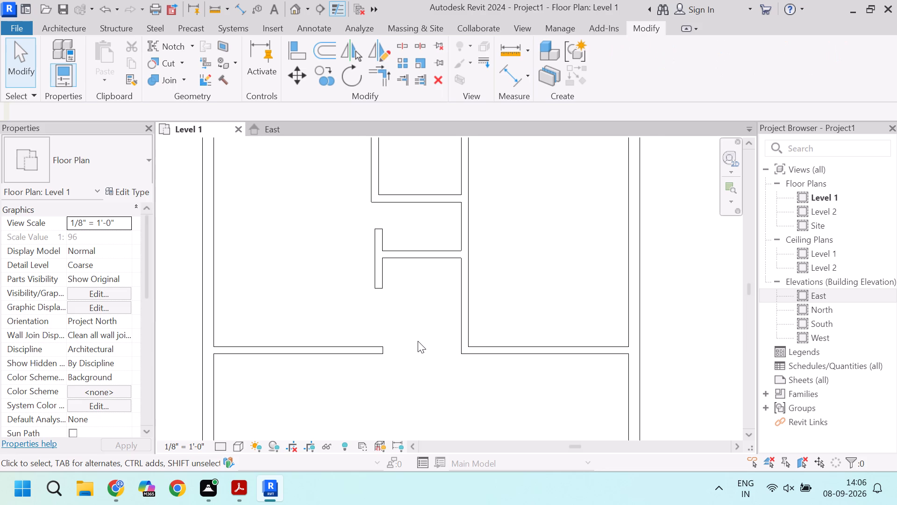
scroll(345, 309, down, 4)
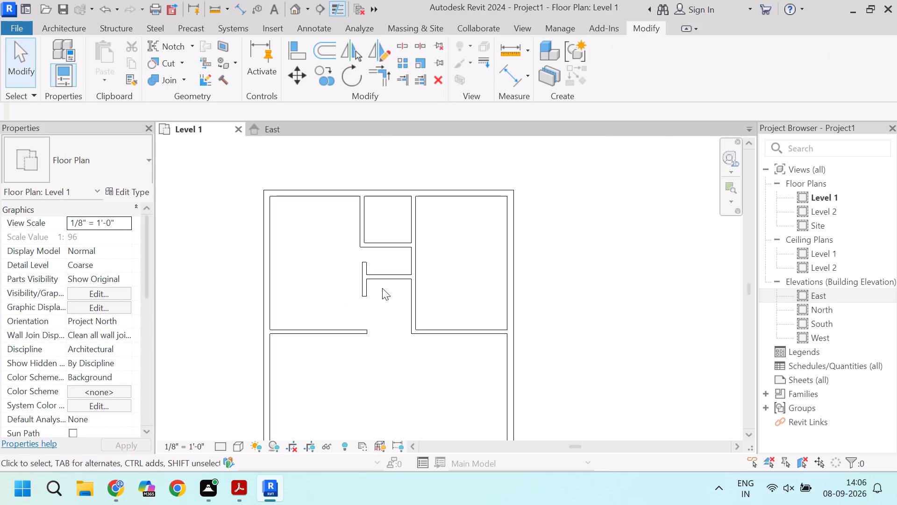
scroll(382, 288, down, 2)
scroll(406, 311, up, 4)
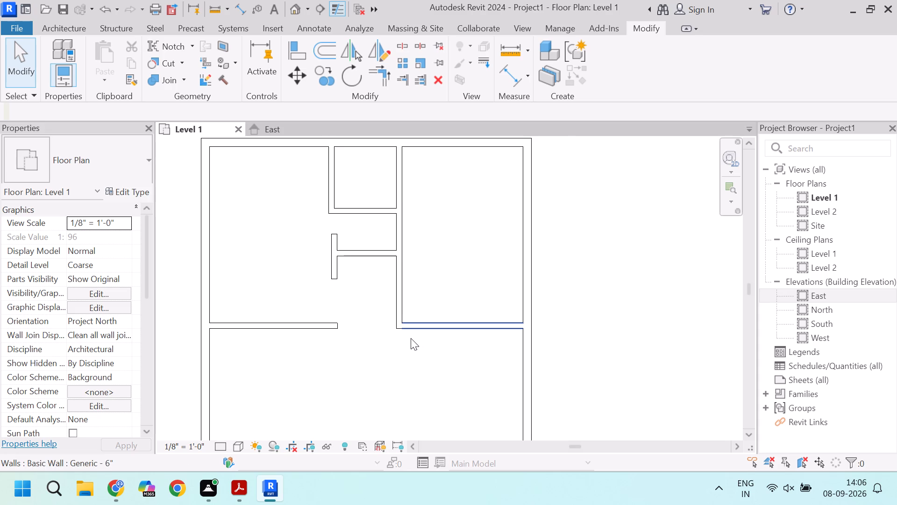
scroll(420, 332, up, 4)
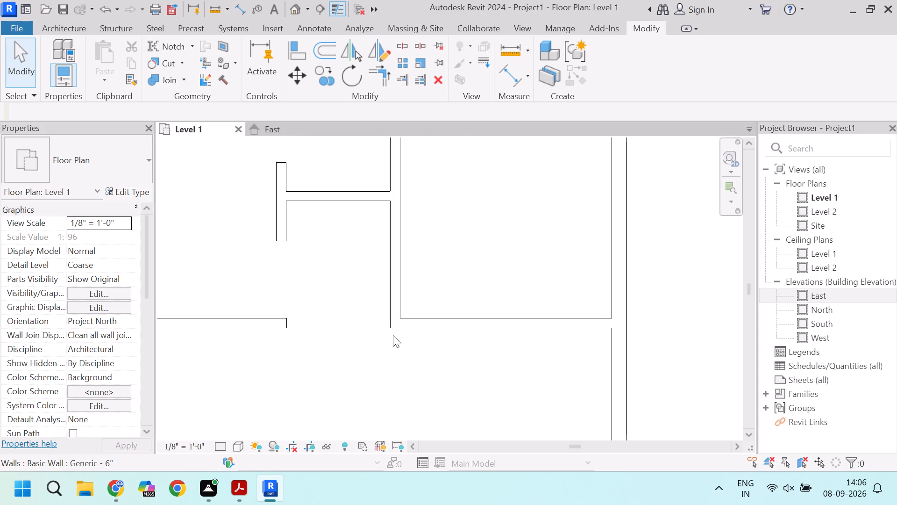
text(WA)
click(390, 328)
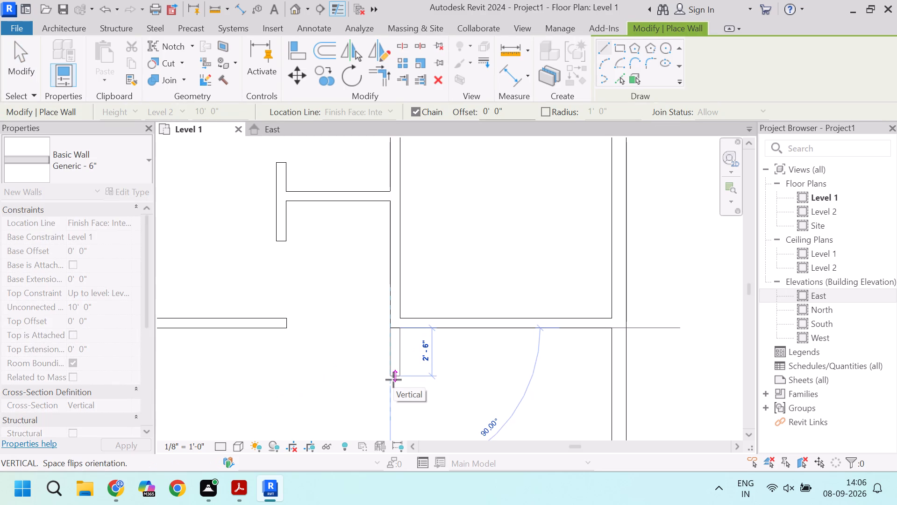
text(10)
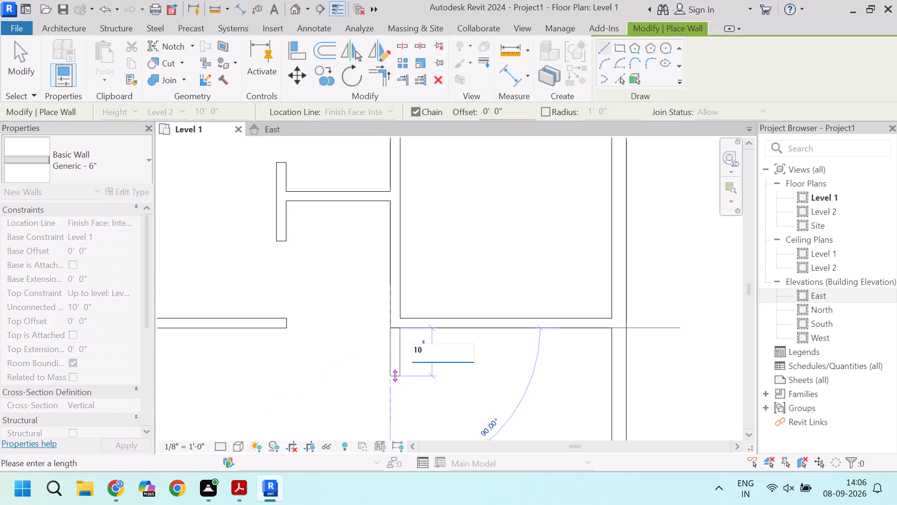
key(apostrophe)
key(Return)
scroll(393, 380, down, 3)
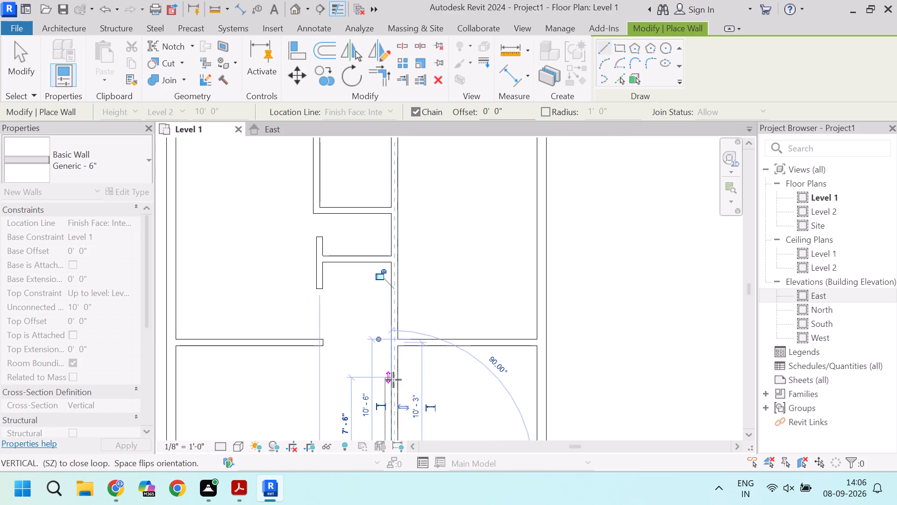
middle_drag(393, 380, 303, 223)
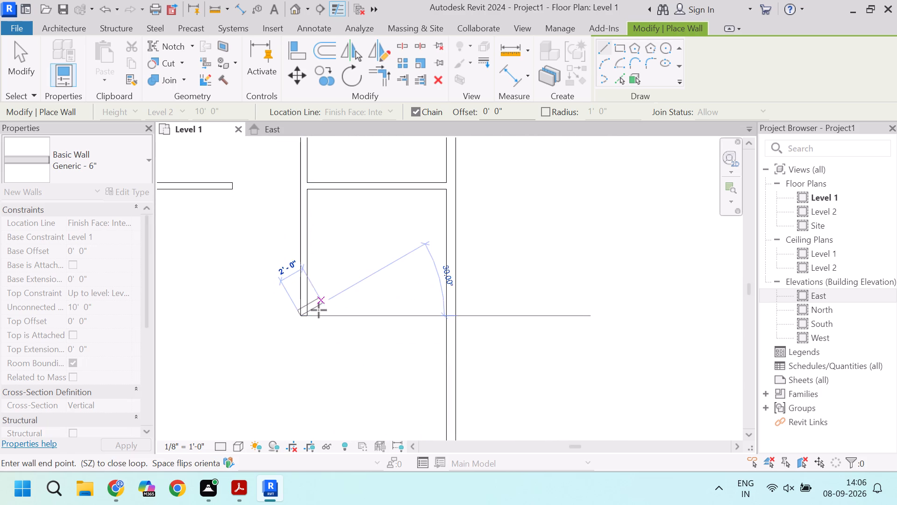
scroll(309, 329, up, 3)
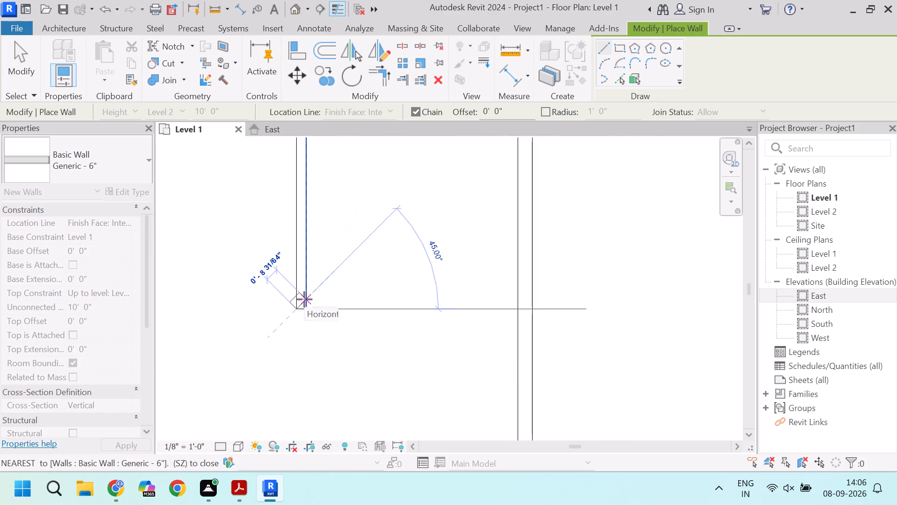
scroll(304, 299, up, 5)
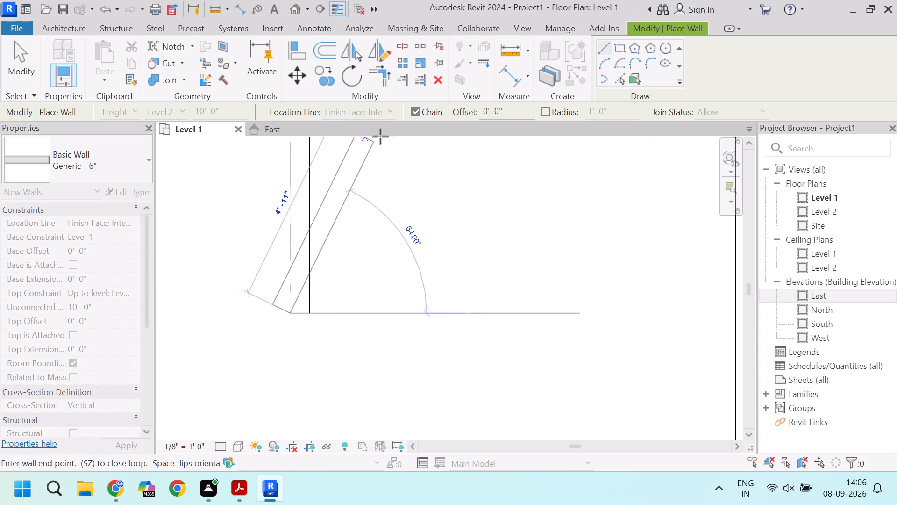
key(Escape)
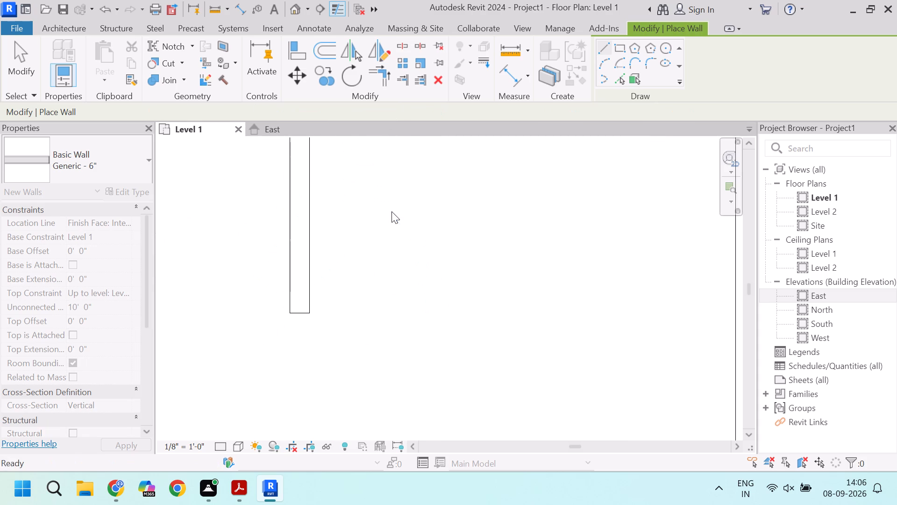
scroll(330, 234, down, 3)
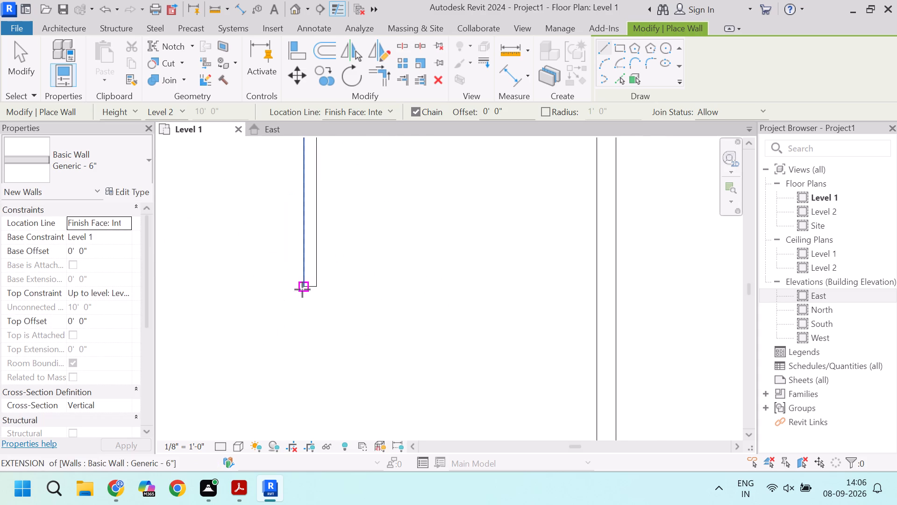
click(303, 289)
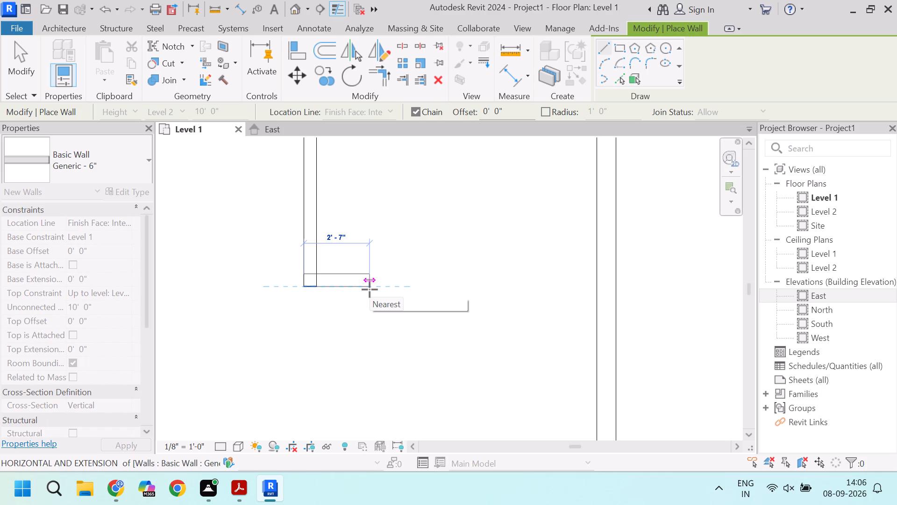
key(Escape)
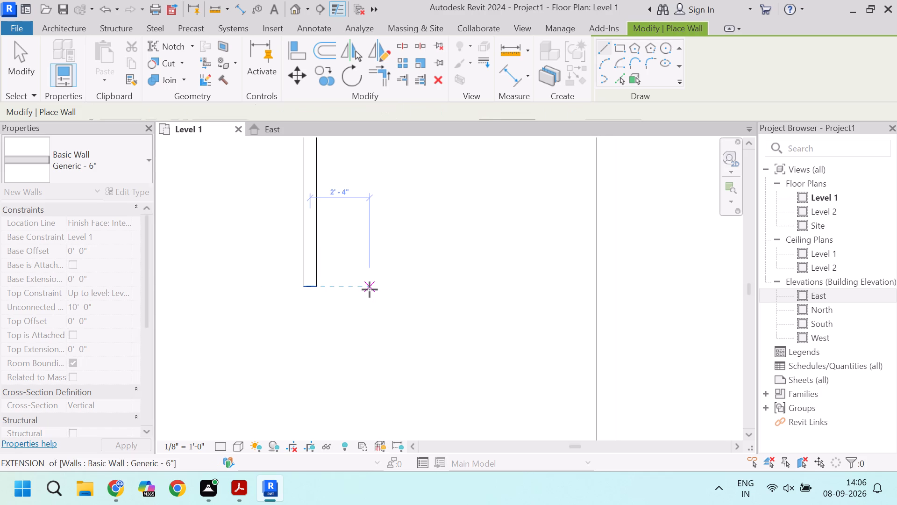
Set the wall location line to Finish Face: Exterior.
click(382, 113)
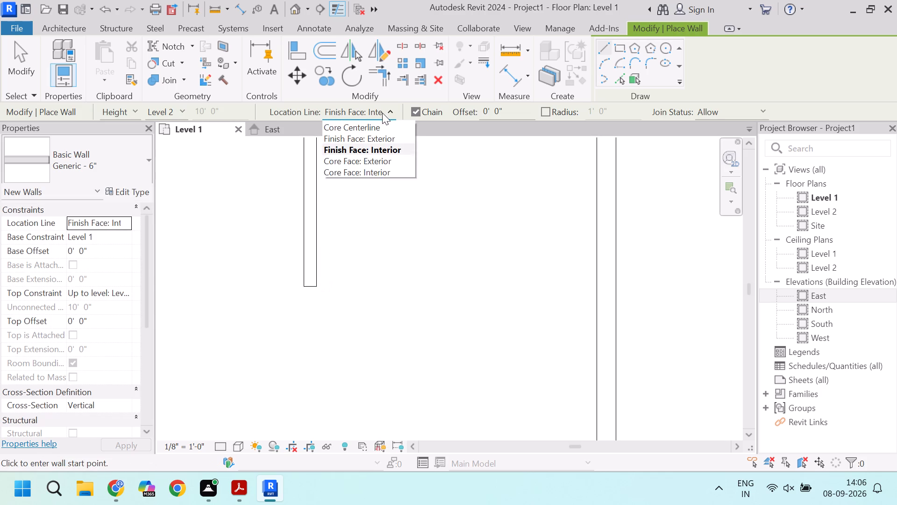
click(375, 151)
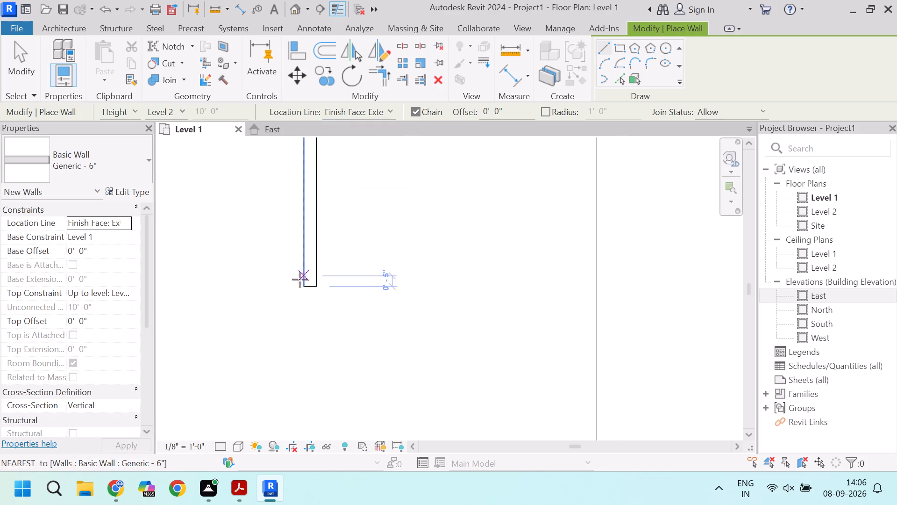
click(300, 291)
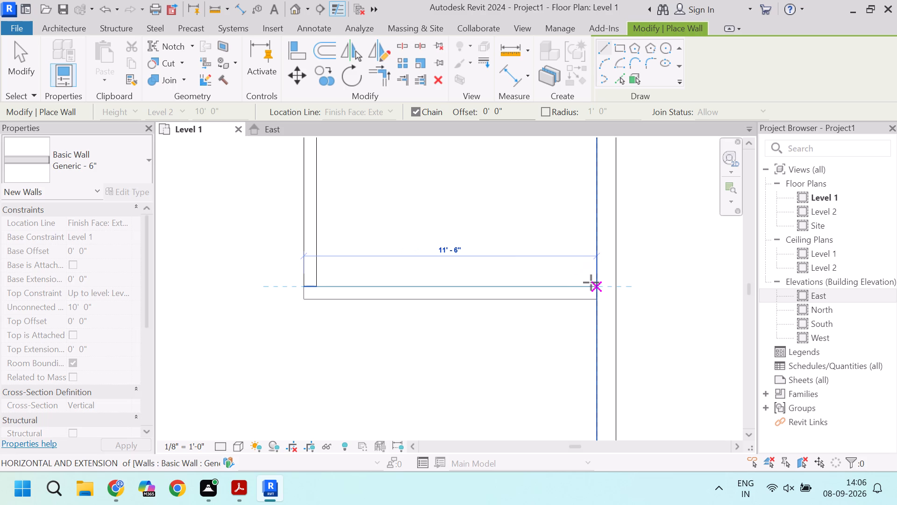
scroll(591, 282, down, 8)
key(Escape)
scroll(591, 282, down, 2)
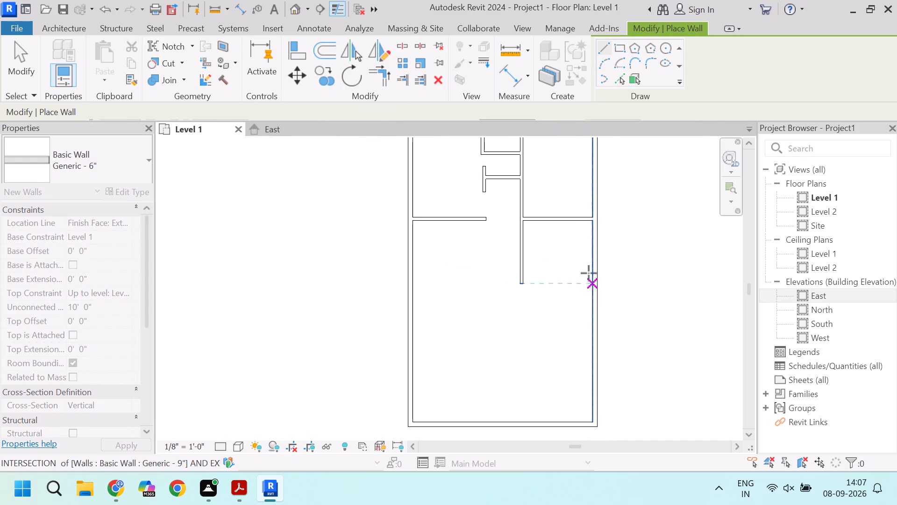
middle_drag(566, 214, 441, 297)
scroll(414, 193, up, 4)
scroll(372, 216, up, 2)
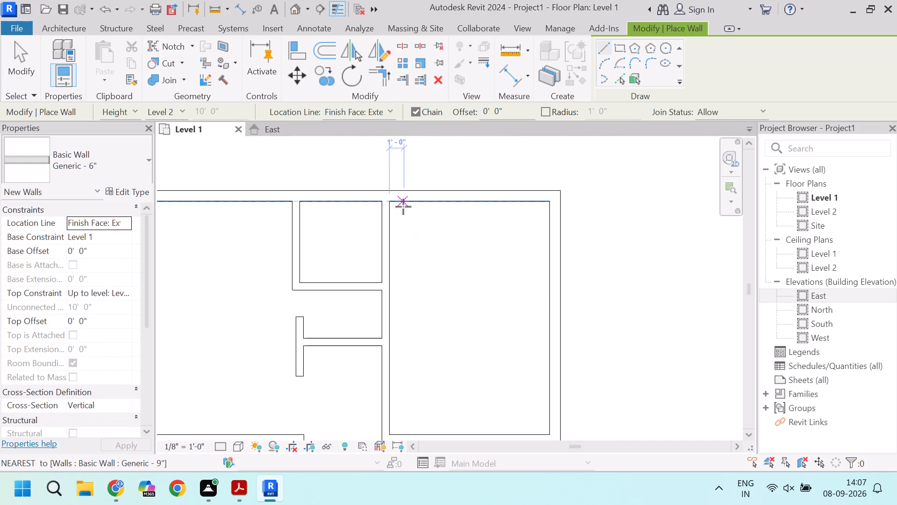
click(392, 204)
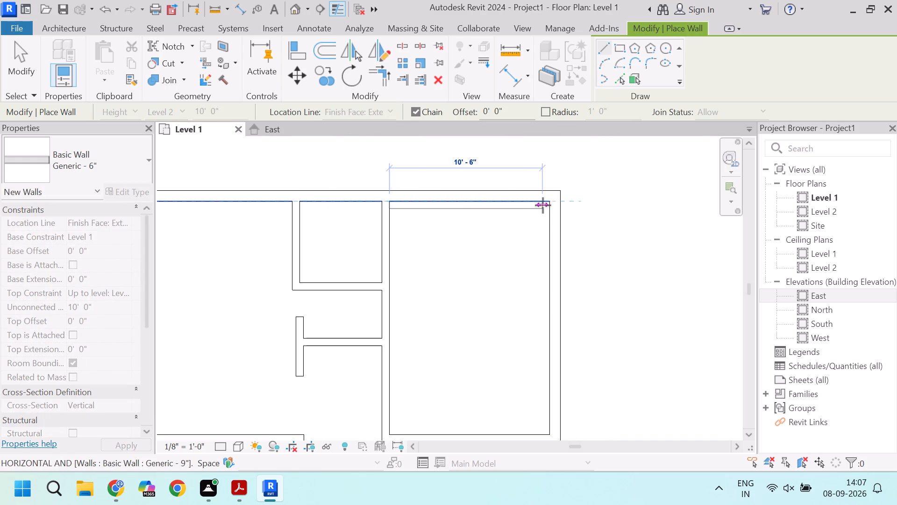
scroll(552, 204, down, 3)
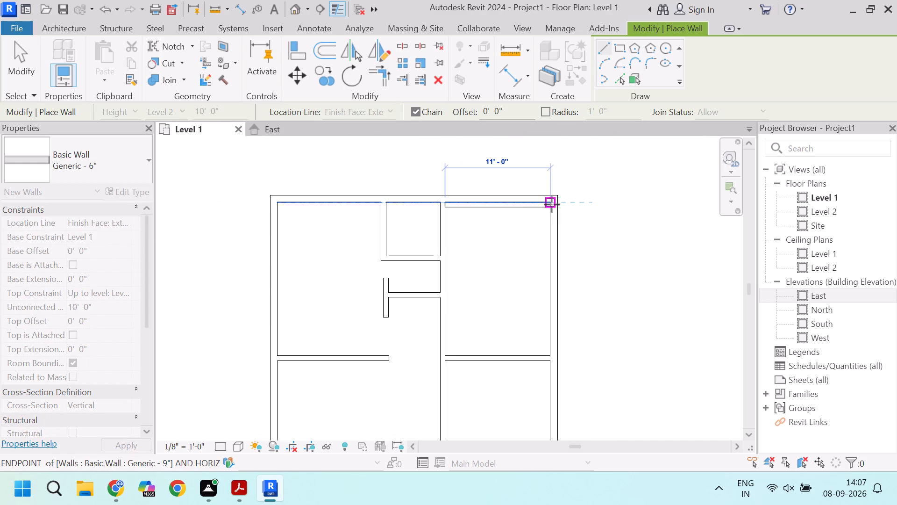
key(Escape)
Draw a Generic - 6" wall 11'-0" east from the 10' wall's southeast corner to the east exterior wall's inner face.
scroll(532, 220, down, 4)
scroll(471, 378, up, 8)
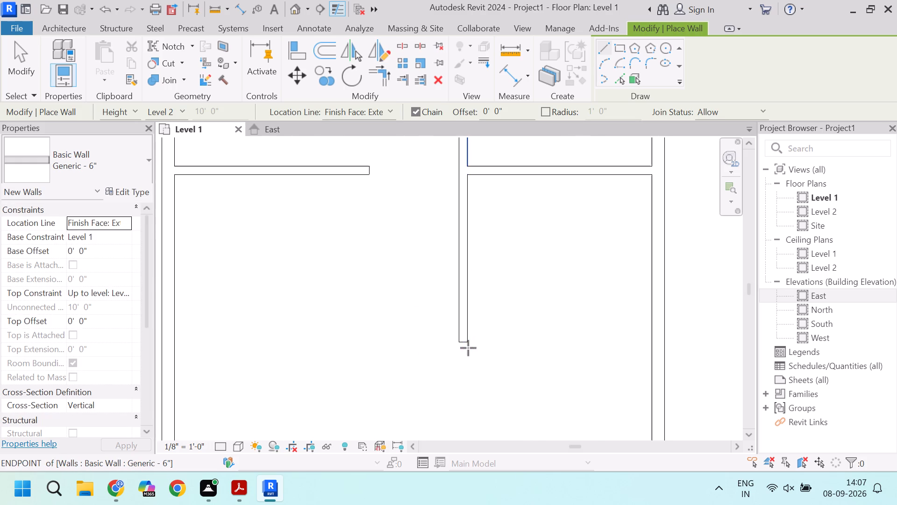
click(466, 342)
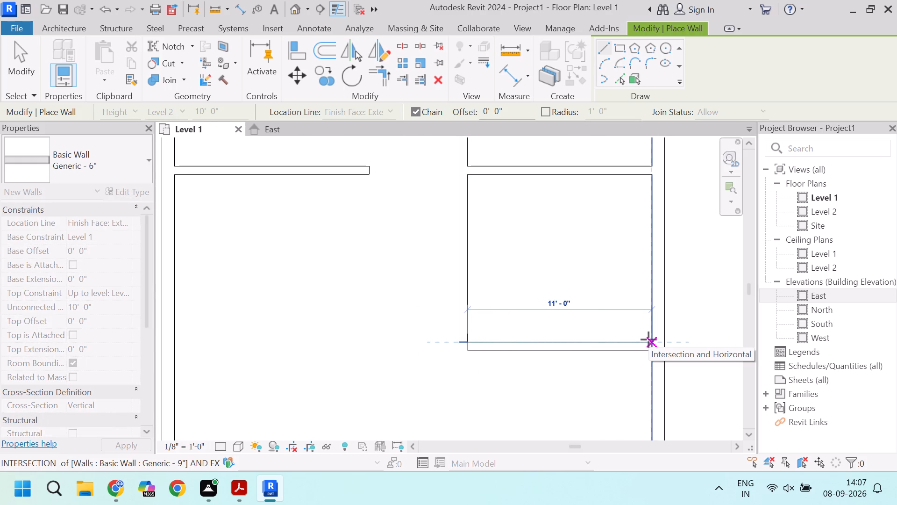
click(648, 339)
key(Escape)
Review the partition layout around the lower east room and the open area south and west of it.
scroll(513, 325, down, 2)
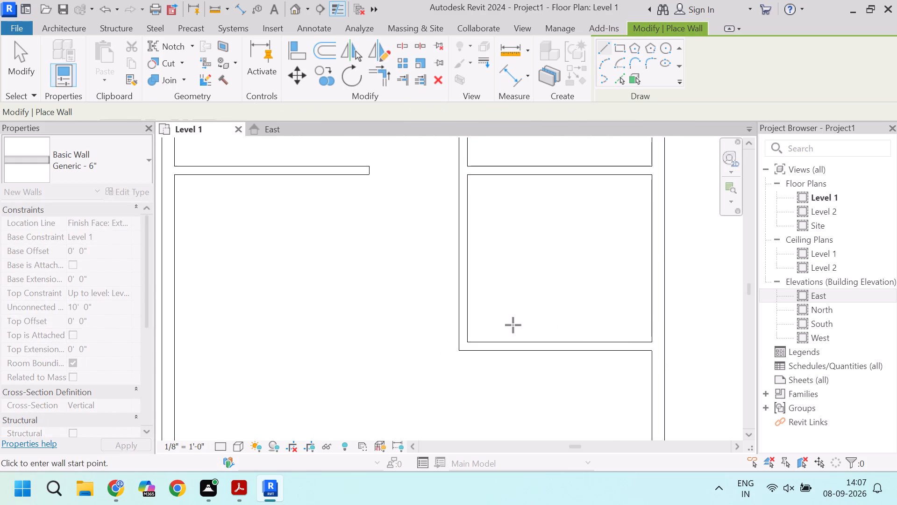
scroll(513, 325, down, 1)
scroll(441, 335, down, 2)
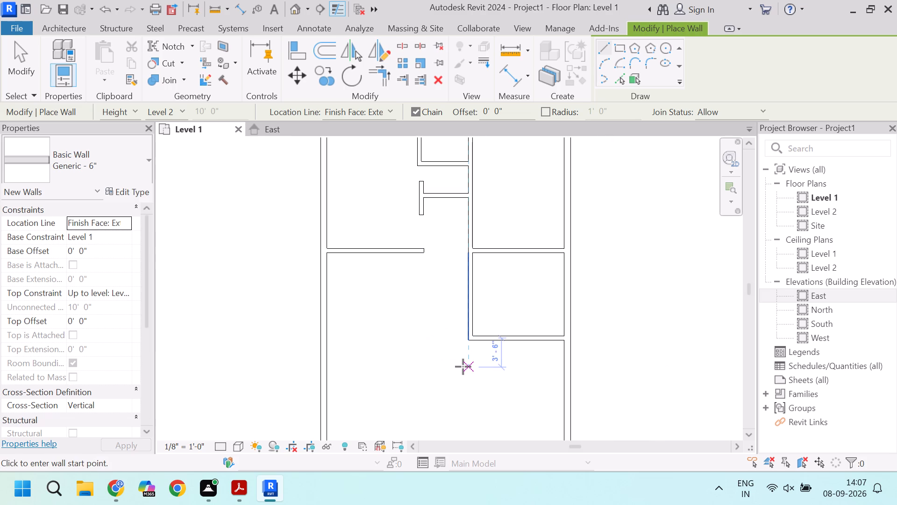
scroll(456, 366, down, 2)
middle_drag(440, 355, 439, 355)
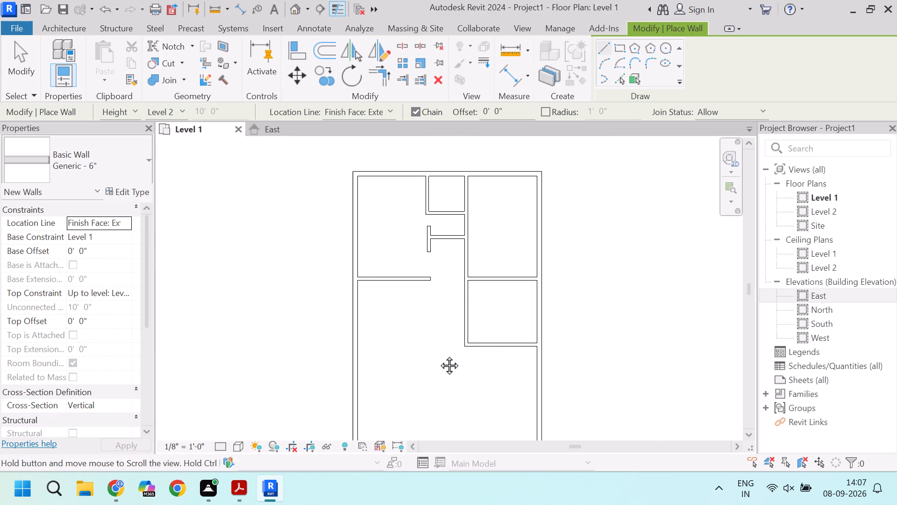
middle_drag(439, 355, 431, 277)
scroll(431, 277, up, 1)
scroll(431, 277, down, 2)
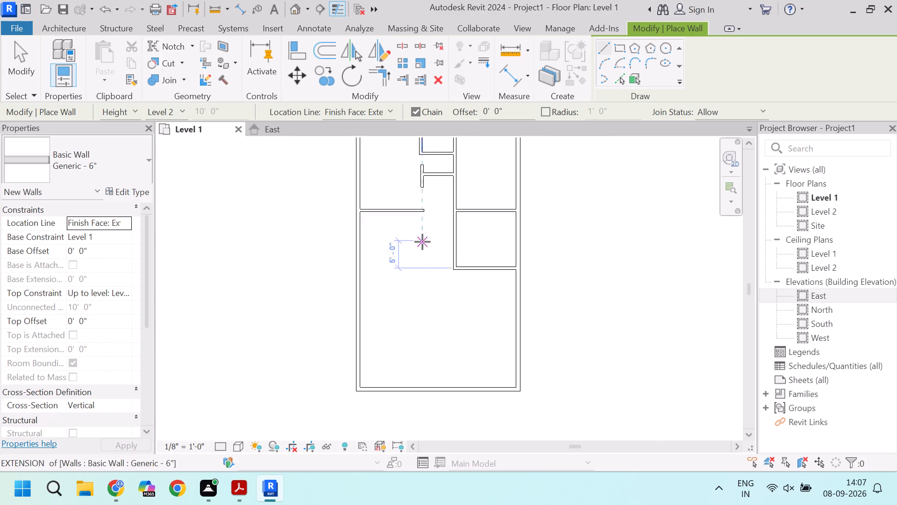
middle_drag(419, 245, 404, 288)
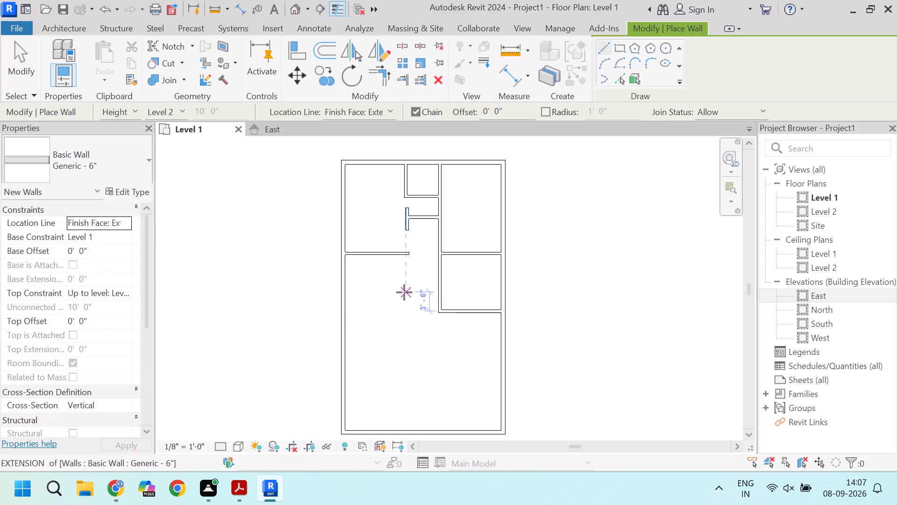
scroll(498, 302, up, 5)
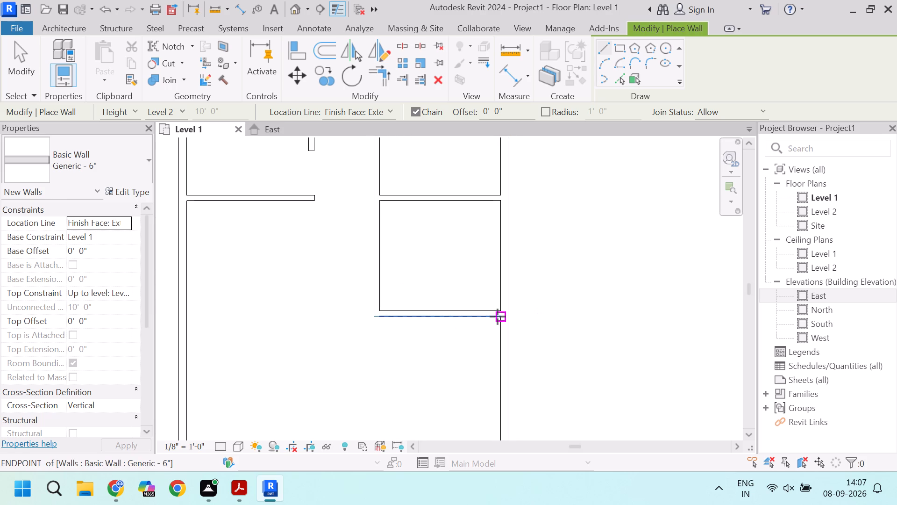
key(Escape)
scroll(424, 330, down, 2)
middle_drag(437, 357, 434, 357)
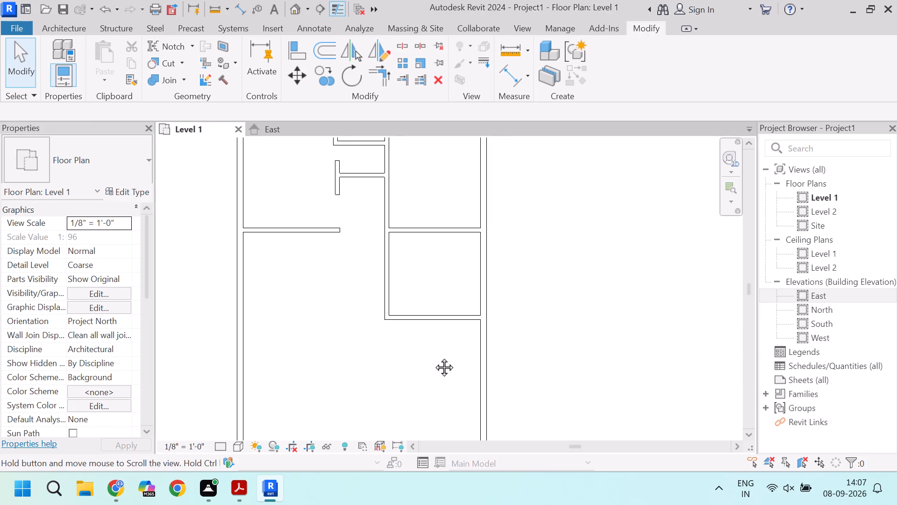
Copy the lower east room's south Generic - 6" wall 6'-10" straight south.
middle_drag(434, 357, 395, 327)
scroll(392, 281, up, 2)
click(389, 288)
scroll(391, 305, up, 1)
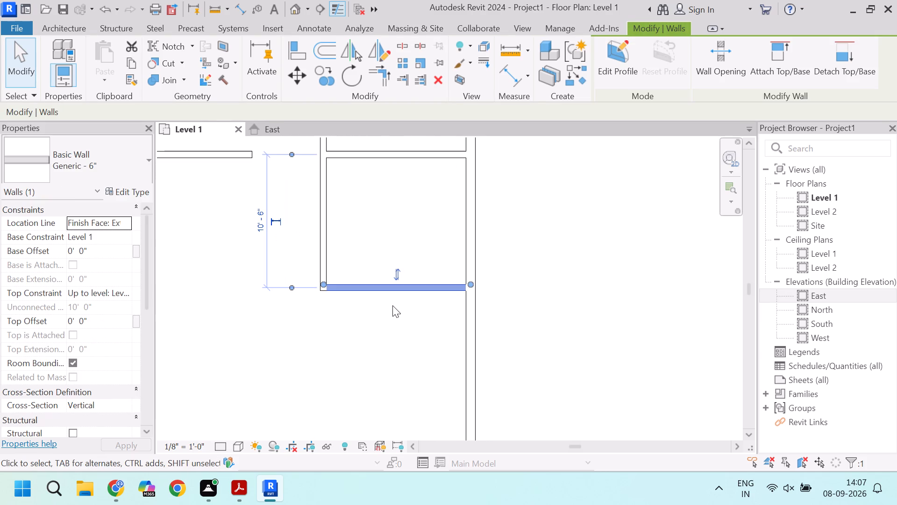
click(332, 87)
scroll(384, 285, up, 3)
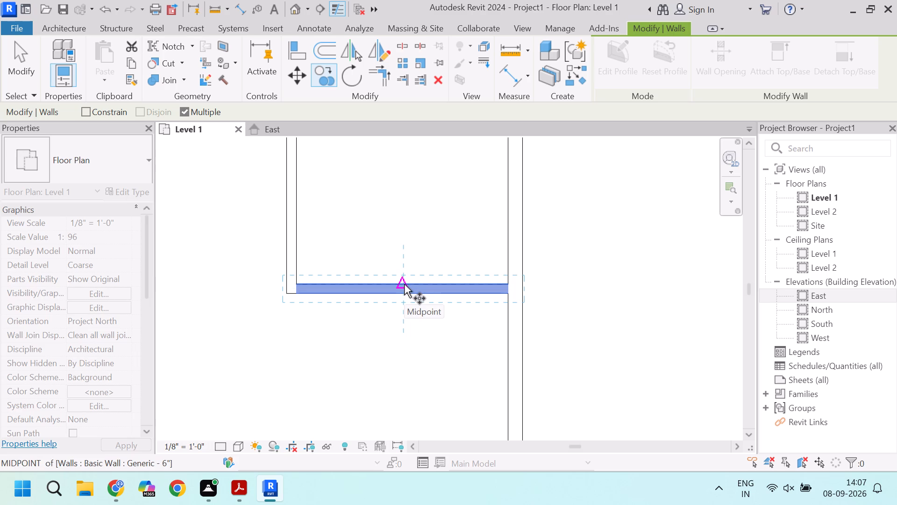
click(404, 284)
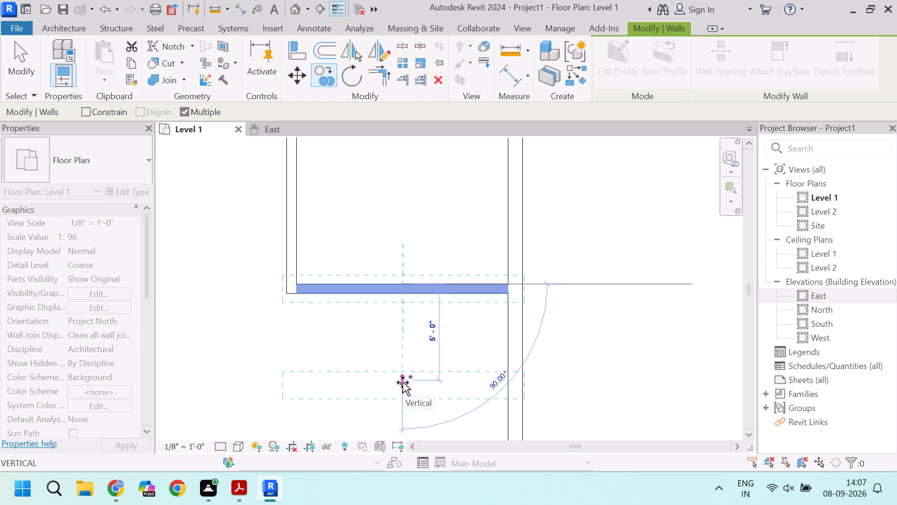
text(61)
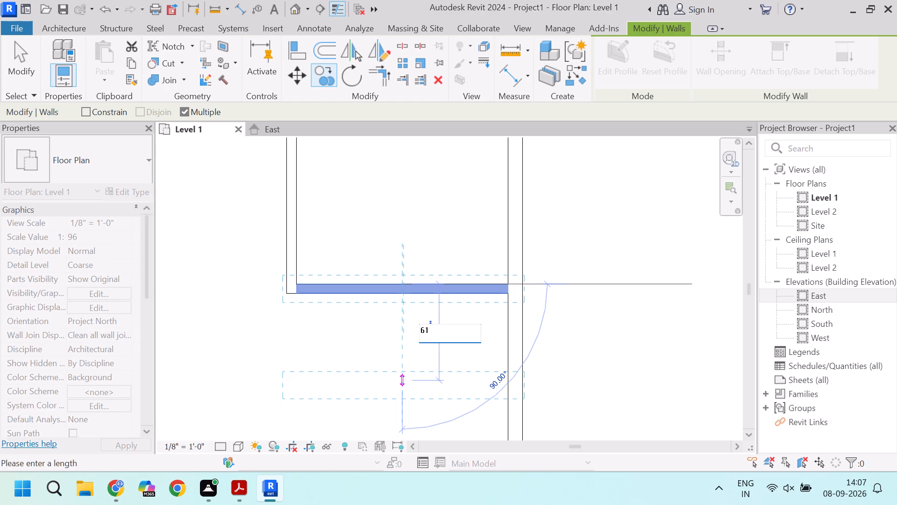
key(BackSpace)
key(apostrophe)
text(10)
key(shift+quotedbl)
key(Return)
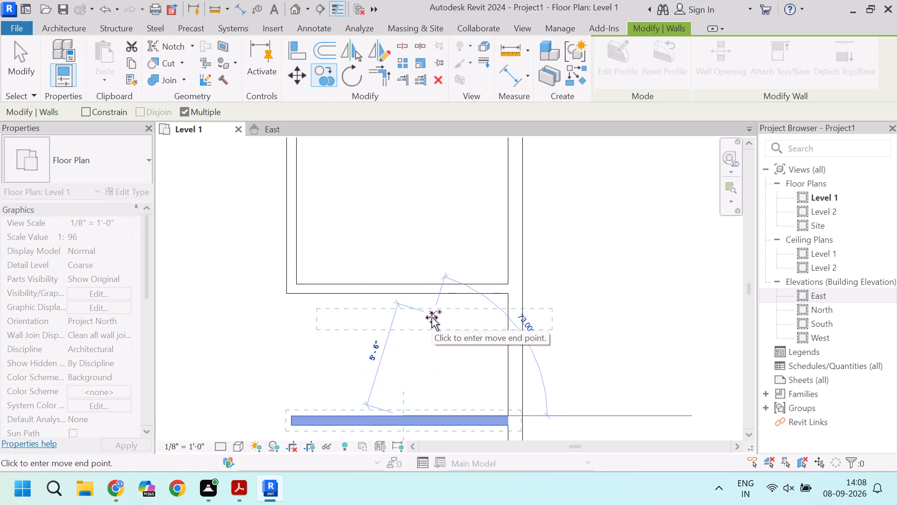
Place another copy of the east partition 4'-6" straight south of the first copy and finish copying.
scroll(432, 317, down, 3)
scroll(432, 381, up, 3)
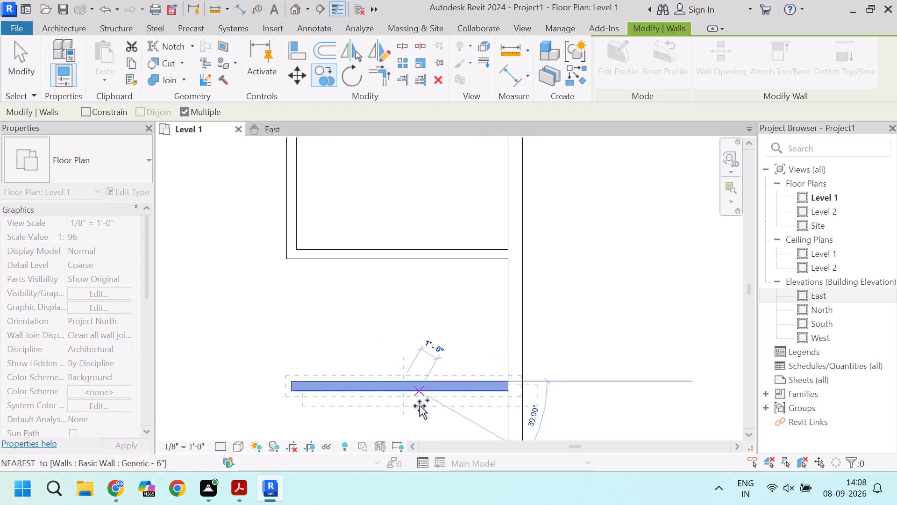
middle_drag(406, 412, 348, 219)
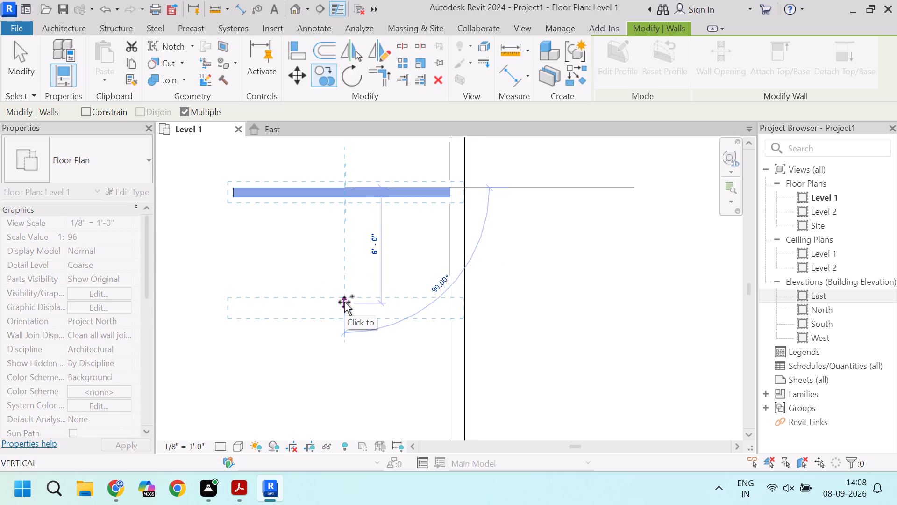
key(4)
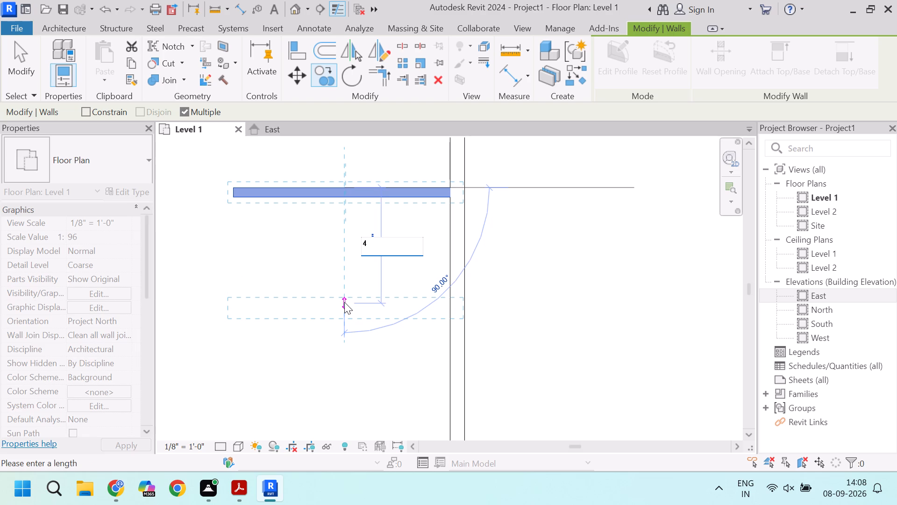
key(apostrophe)
key(6)
key(Return)
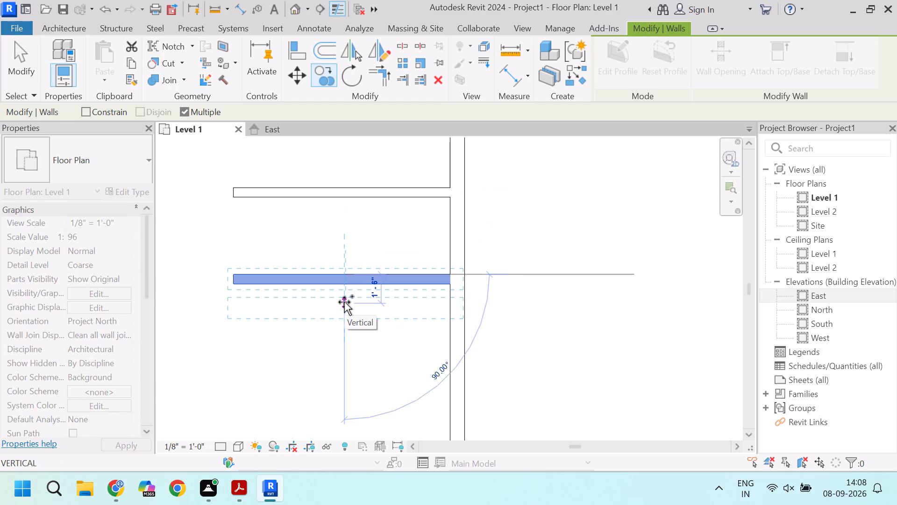
scroll(344, 302, down, 3)
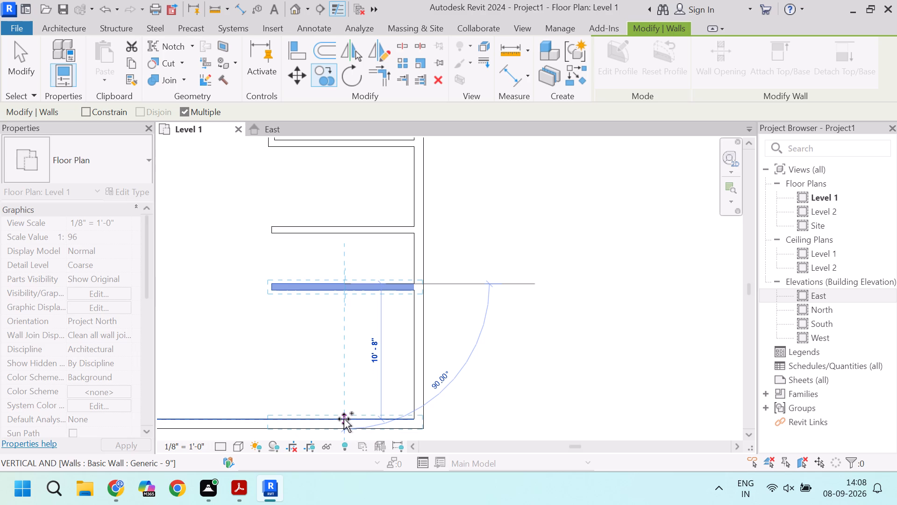
key(Escape)
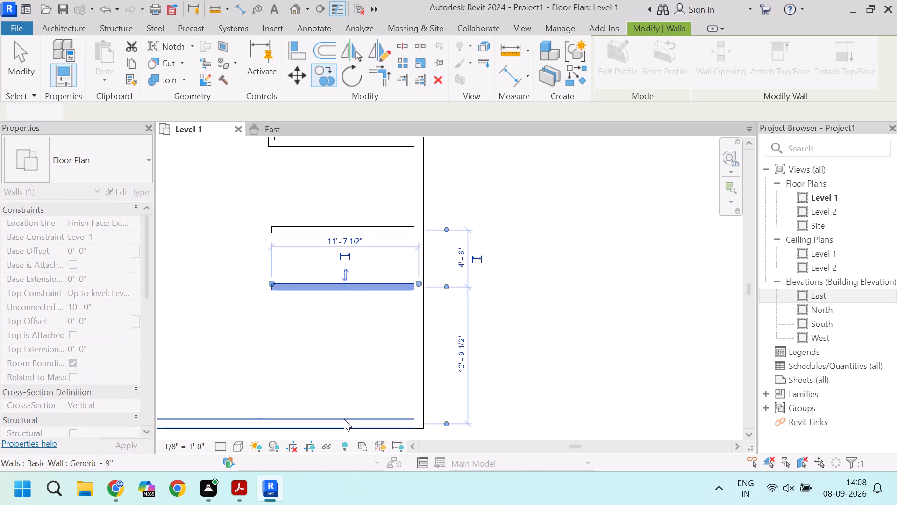
Copy the 12'-0" partition on the west exterior wall 21'-8" straight south.
scroll(344, 419, down, 5)
scroll(314, 385, down, 2)
scroll(251, 288, up, 3)
click(268, 245)
scroll(271, 268, up, 2)
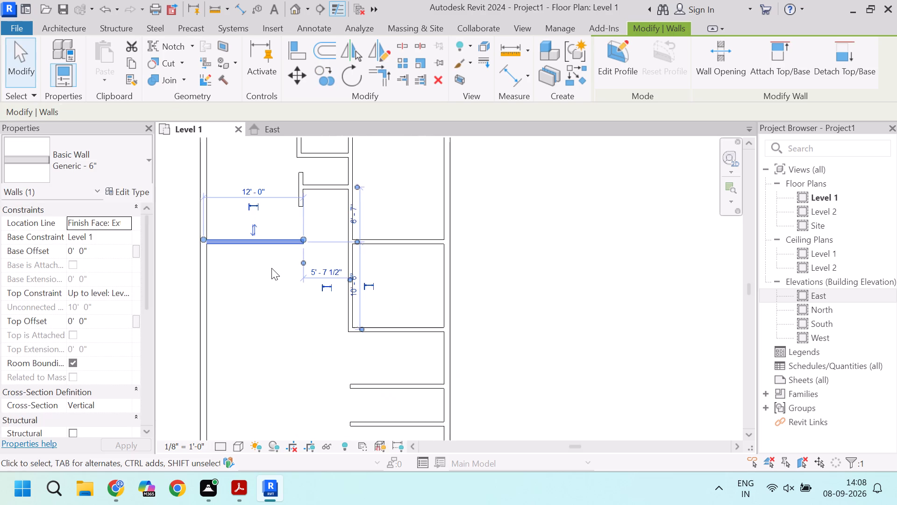
middle_drag(271, 315, 276, 364)
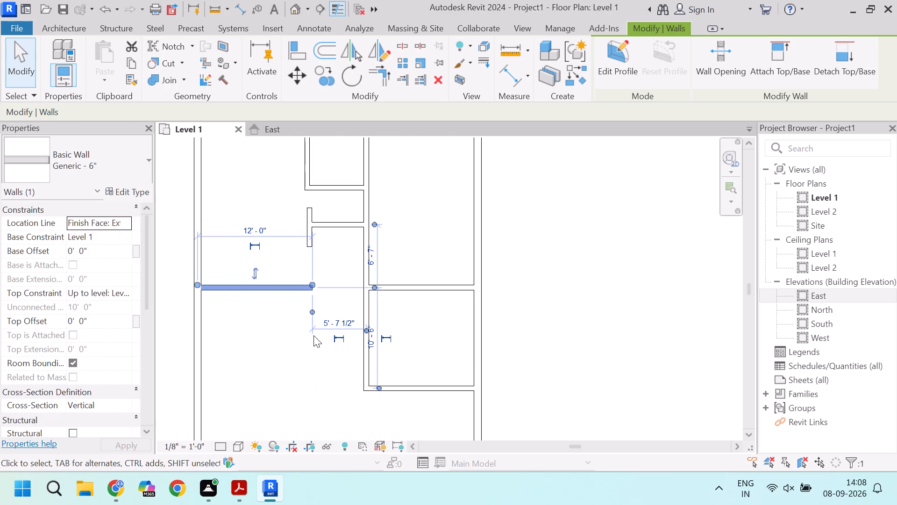
click(316, 72)
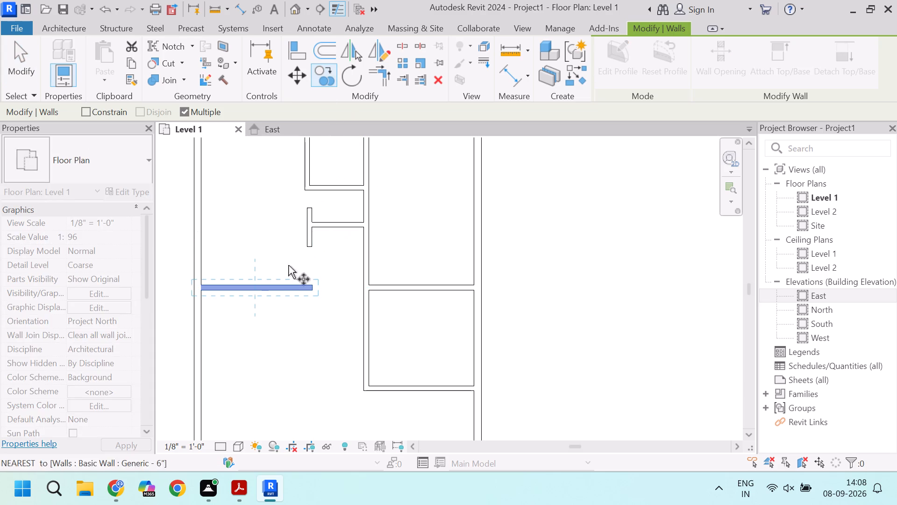
scroll(257, 282, up, 4)
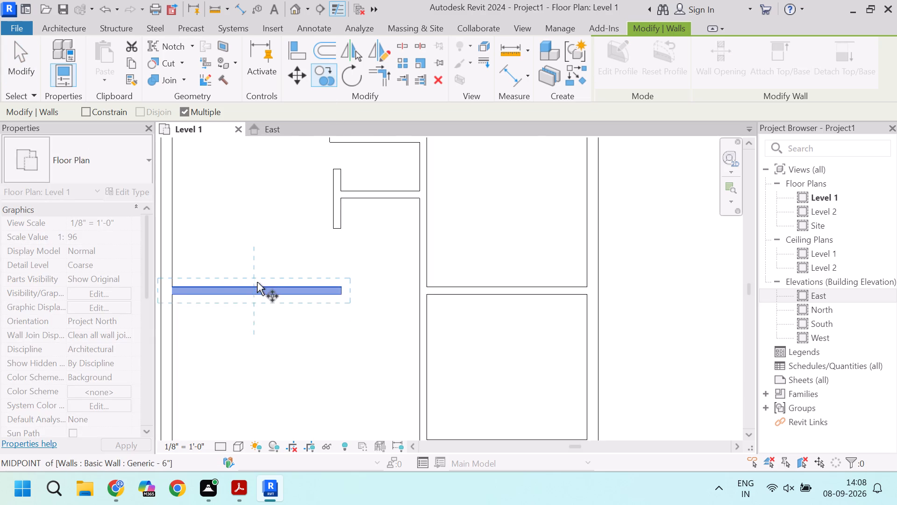
scroll(254, 290, up, 4)
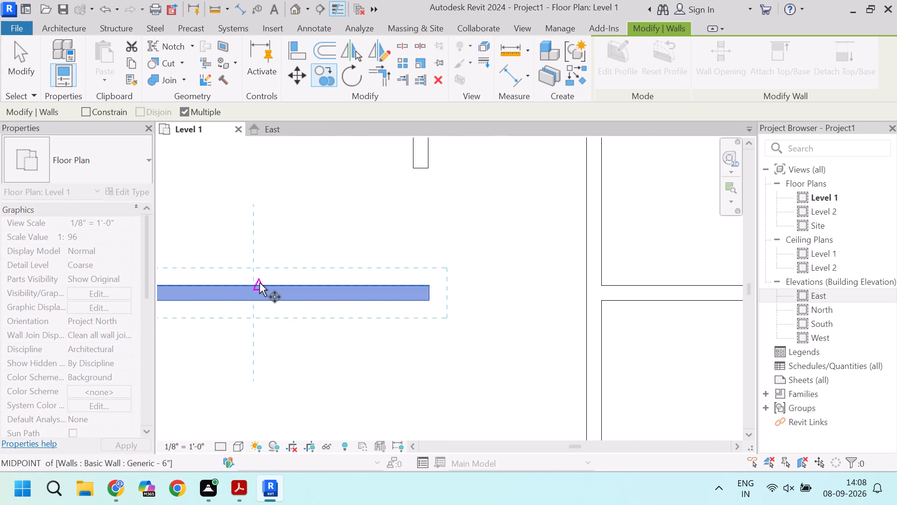
click(259, 283)
scroll(259, 366, down, 5)
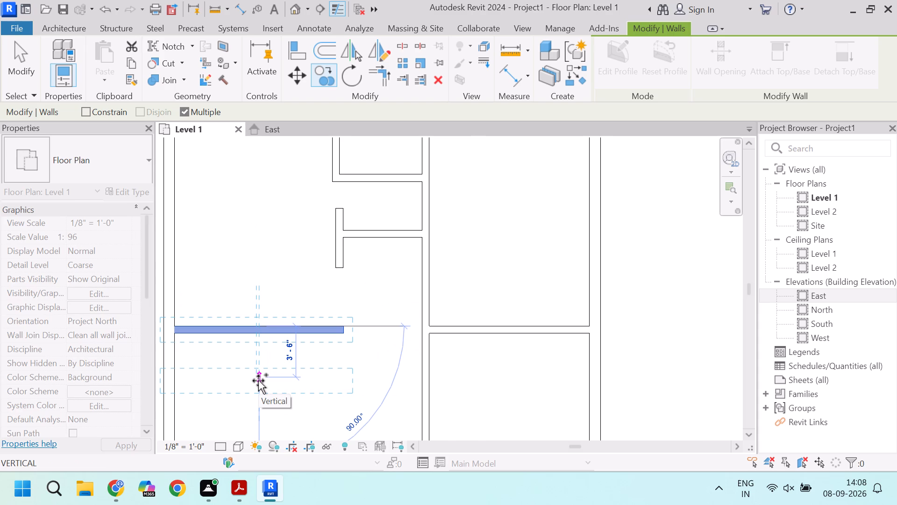
text(21)
key(apostrophe)
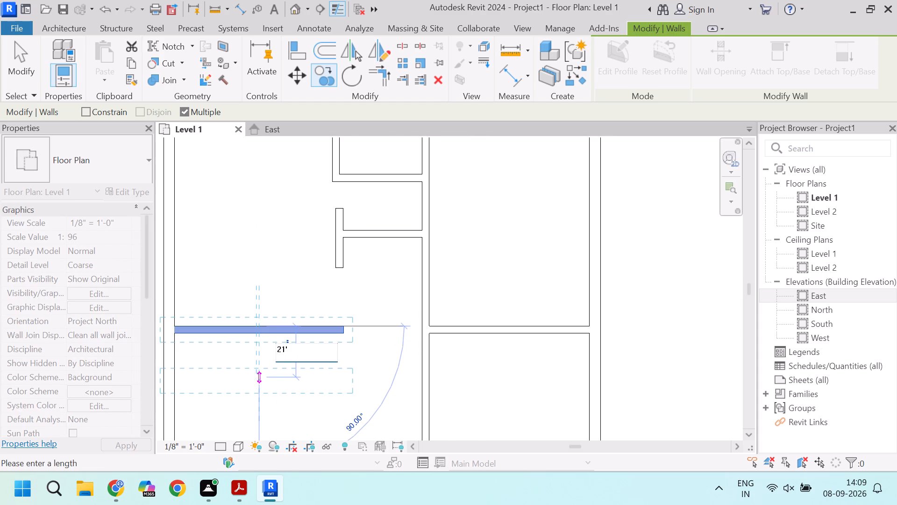
key(8)
key(Return)
scroll(242, 369, down, 5)
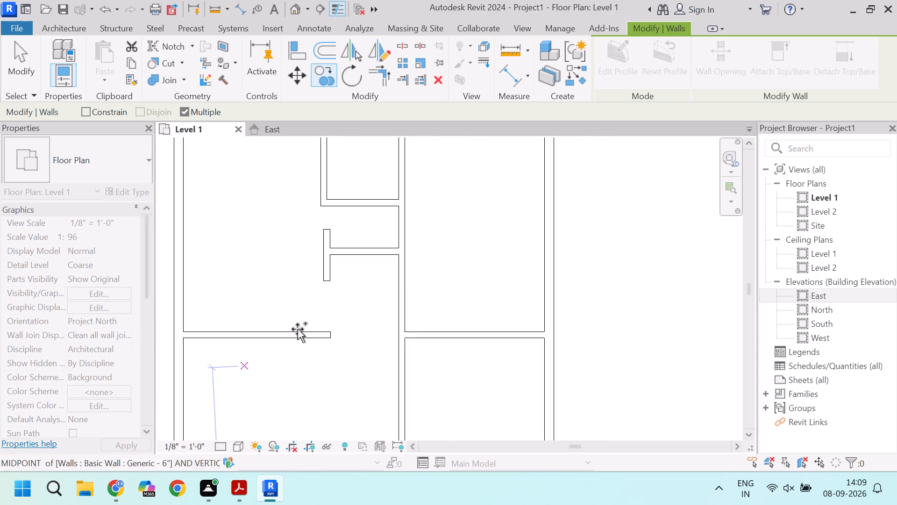
middle_drag(320, 382, 213, 160)
scroll(255, 303, down, 4)
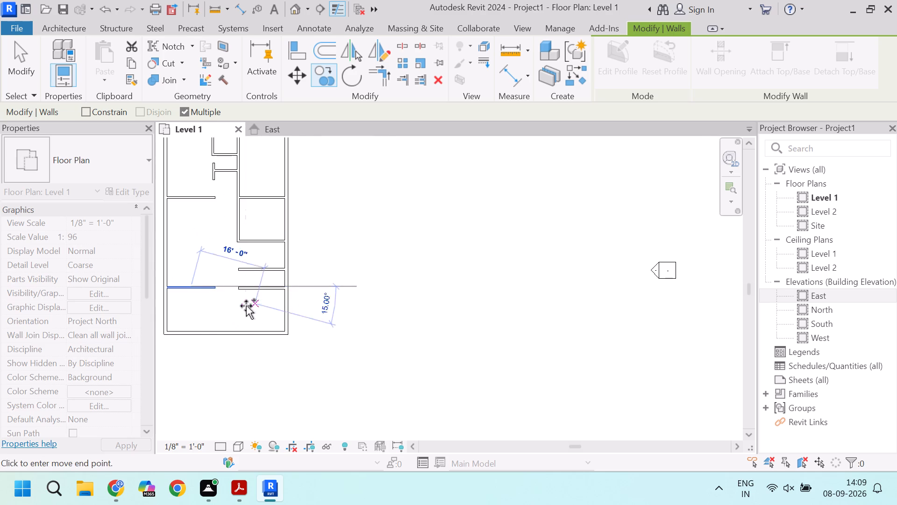
scroll(194, 325, up, 4)
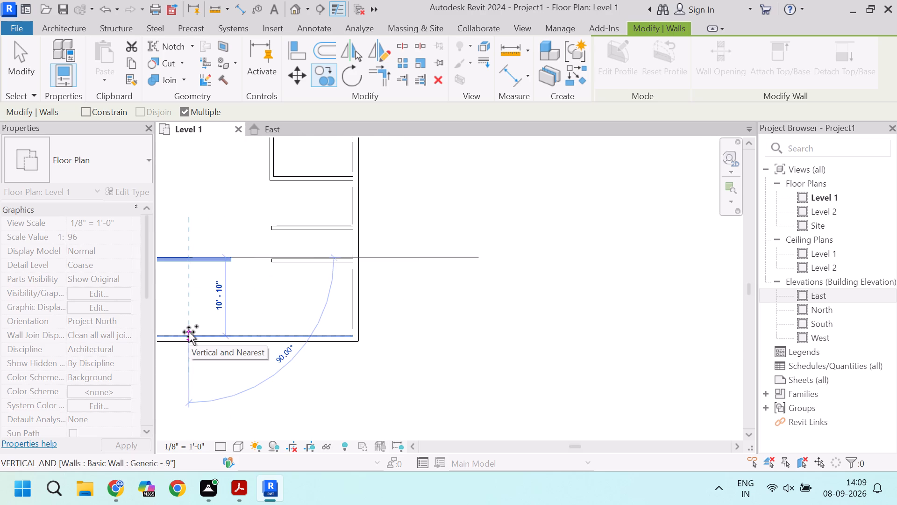
middle_drag(189, 332, 292, 333)
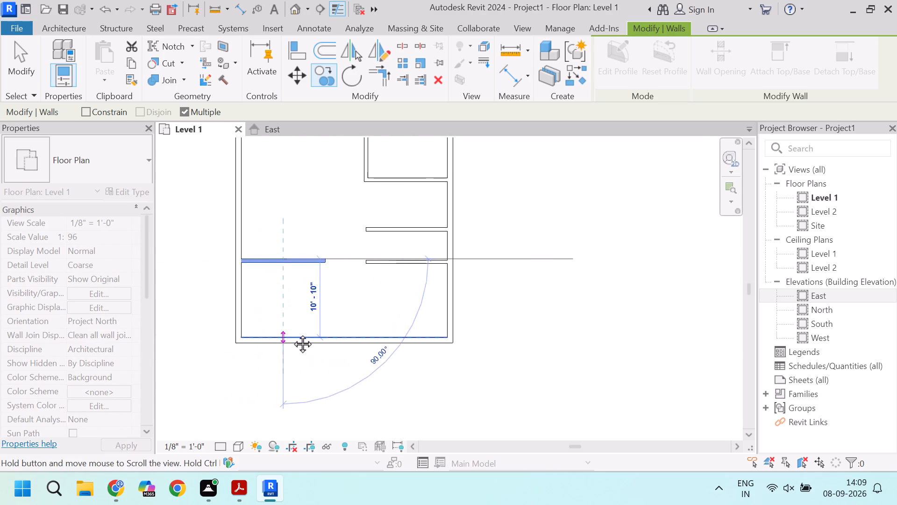
middle_drag(292, 333, 293, 333)
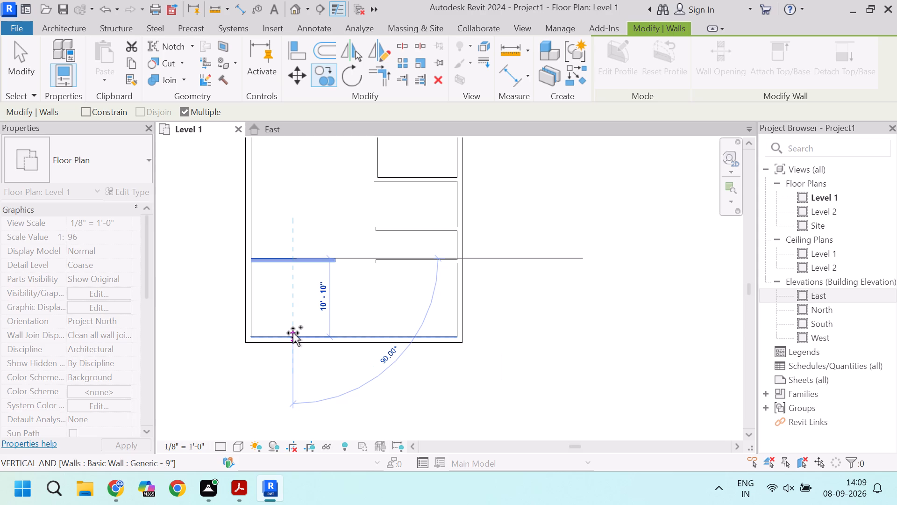
key(Escape)
key(Escape)
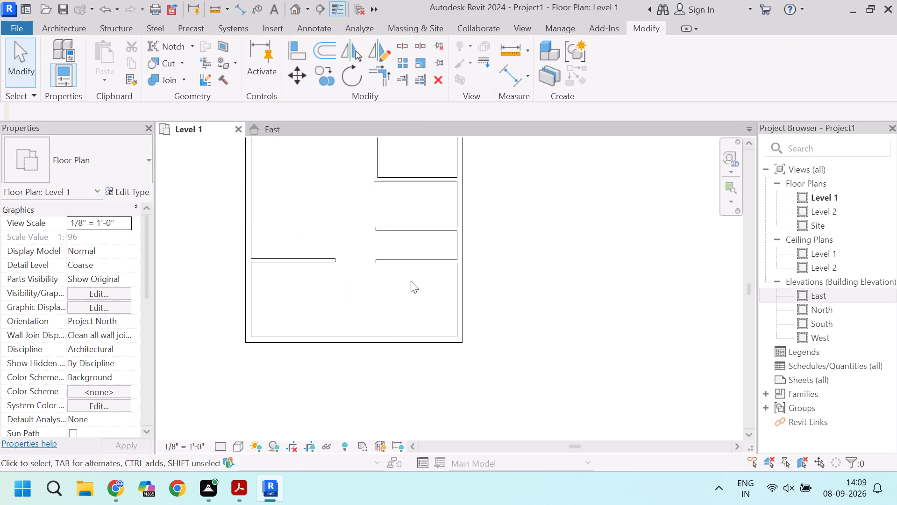
Examine the copied east and west partitions in the southern part of the plan.
scroll(436, 260, up, 3)
middle_drag(409, 252, 320, 307)
scroll(361, 294, up, 2)
scroll(366, 306, down, 8)
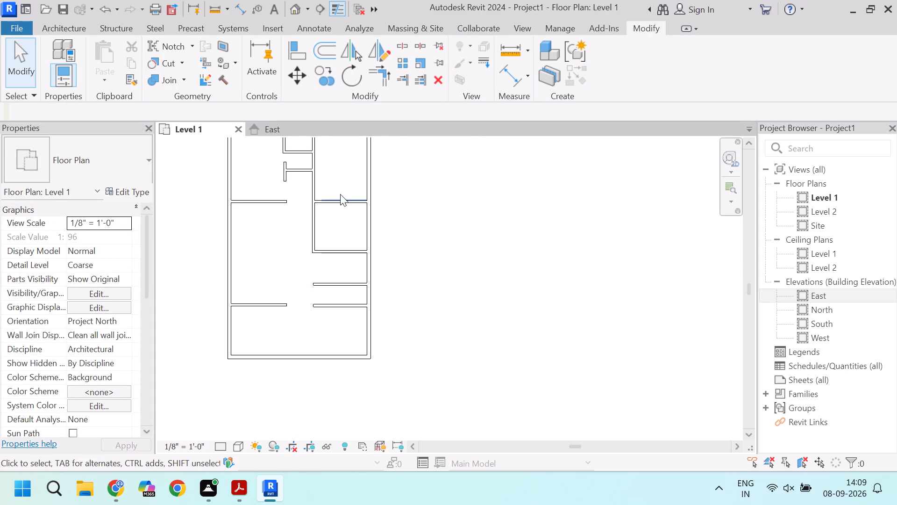
scroll(334, 174, up, 3)
scroll(309, 213, down, 4)
scroll(342, 277, up, 4)
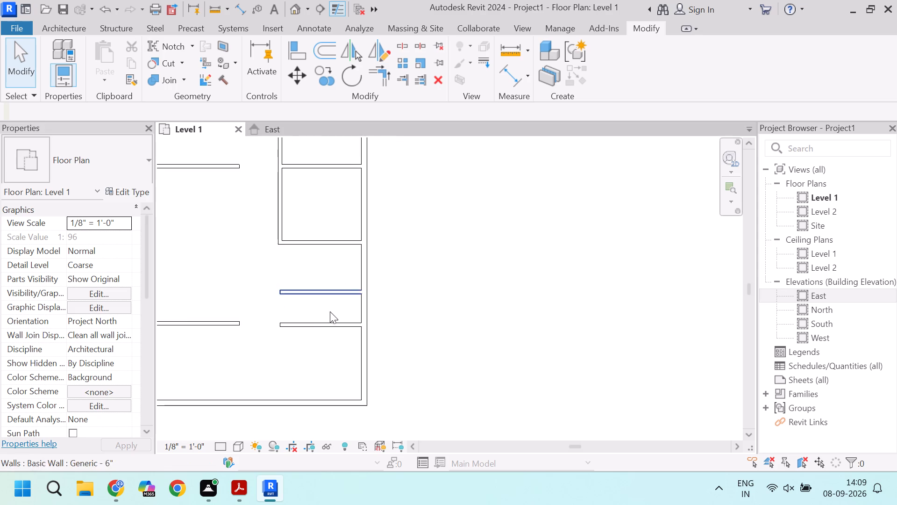
scroll(330, 311, up, 3)
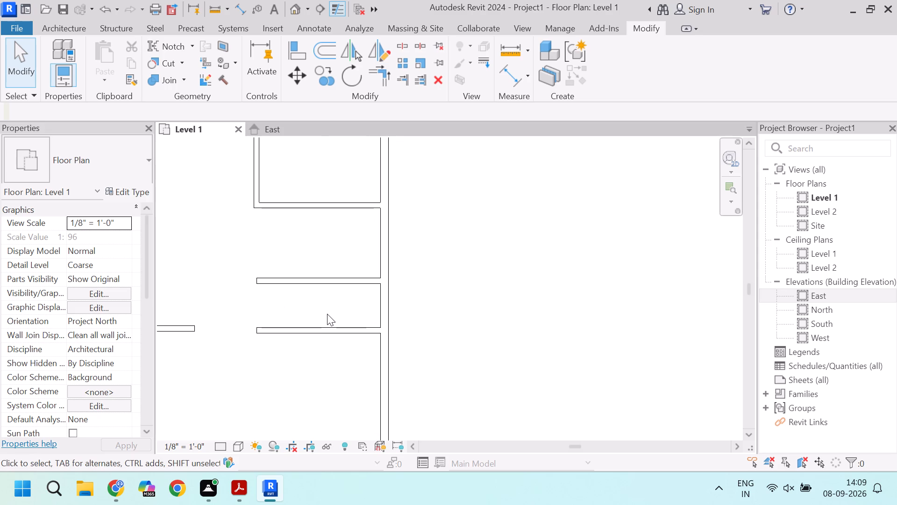
Draw a Generic - 6" wall from the east exterior wall westward along the lower copied partition, turning 4'-0" north to the upper one.
key(w)
text(WA)
key(Escape)
key(Escape)
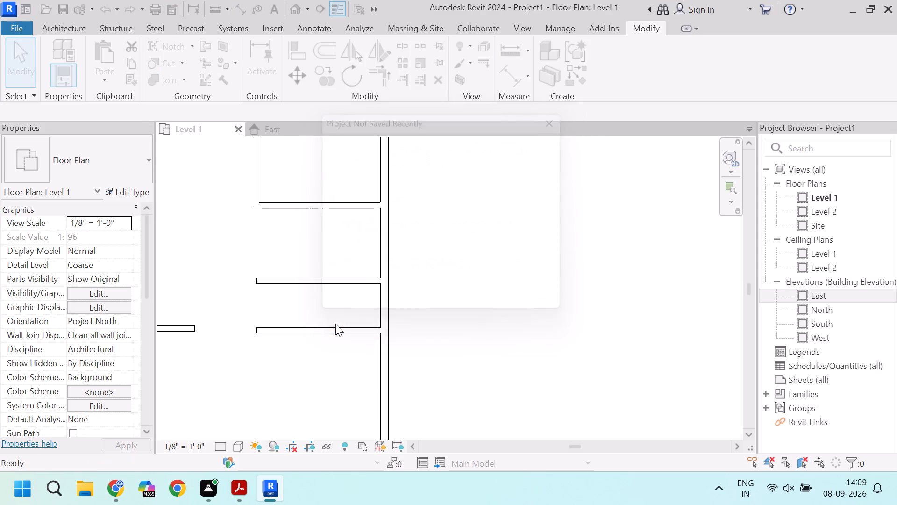
text(WA)
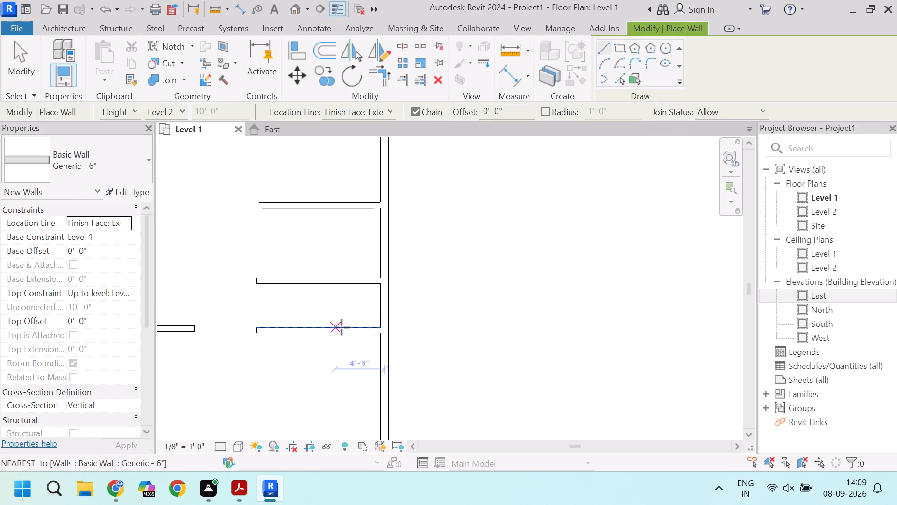
click(376, 323)
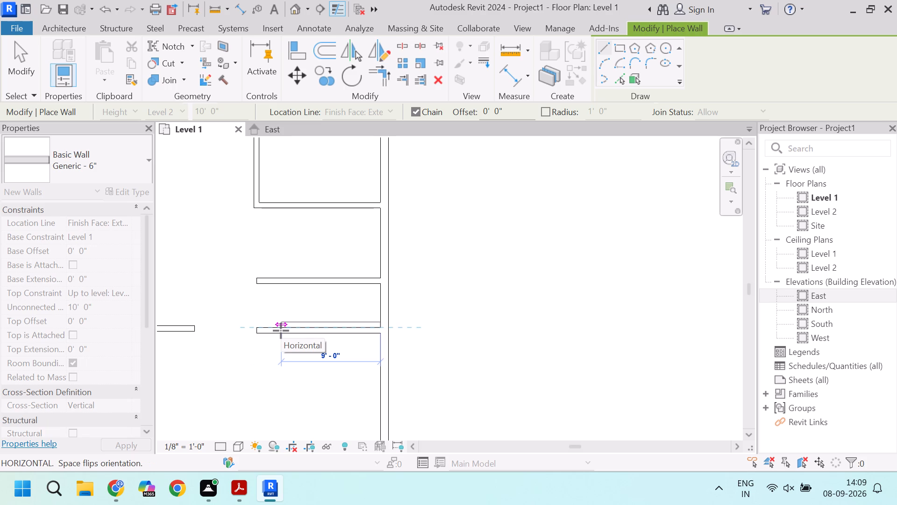
click(305, 329)
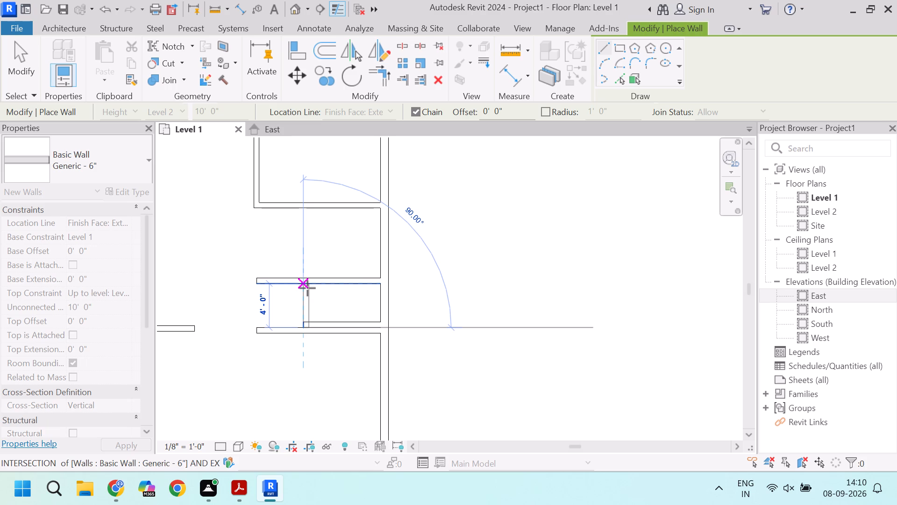
click(307, 288)
key(Escape)
Move the new north-south partition between the two east partitions west by its own 6" thickness.
scroll(302, 302, up, 2)
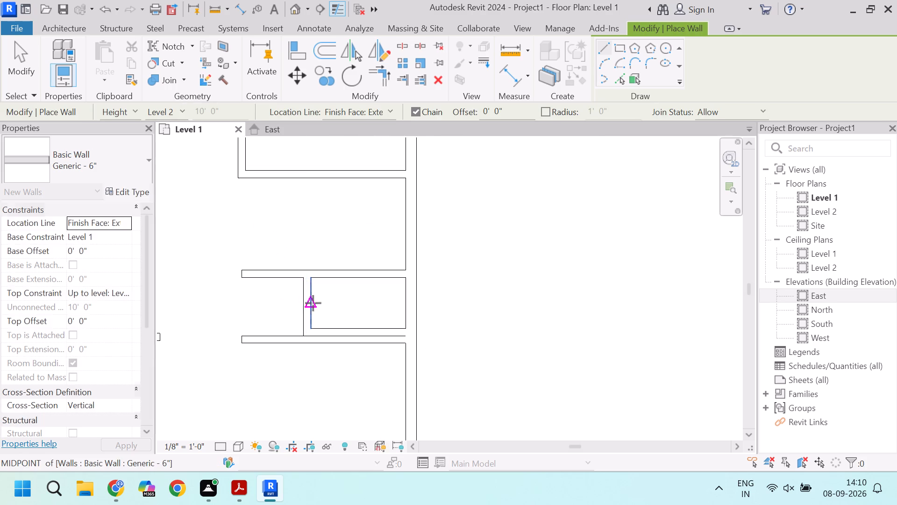
scroll(313, 303, up, 2)
key(Escape)
click(307, 307)
scroll(308, 316, up, 6)
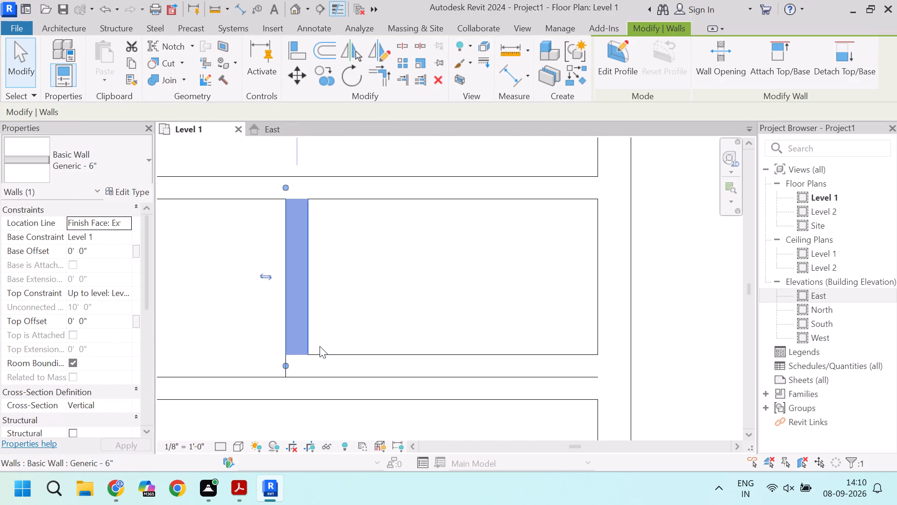
key(m)
key(Return)
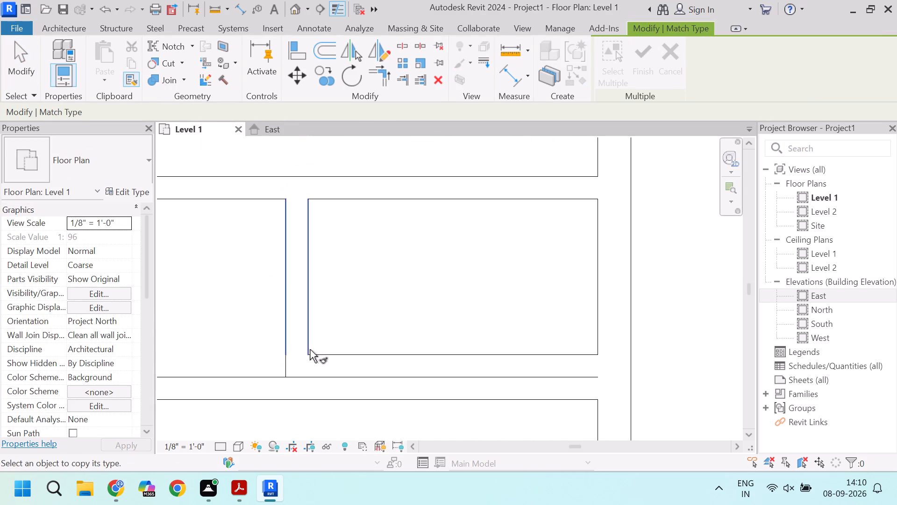
key(Escape)
click(306, 326)
key(n)
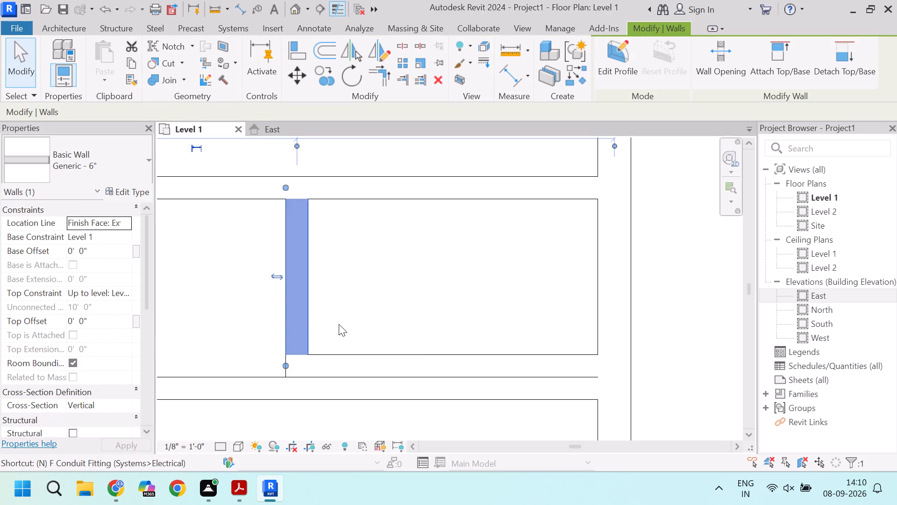
key(Escape)
click(299, 314)
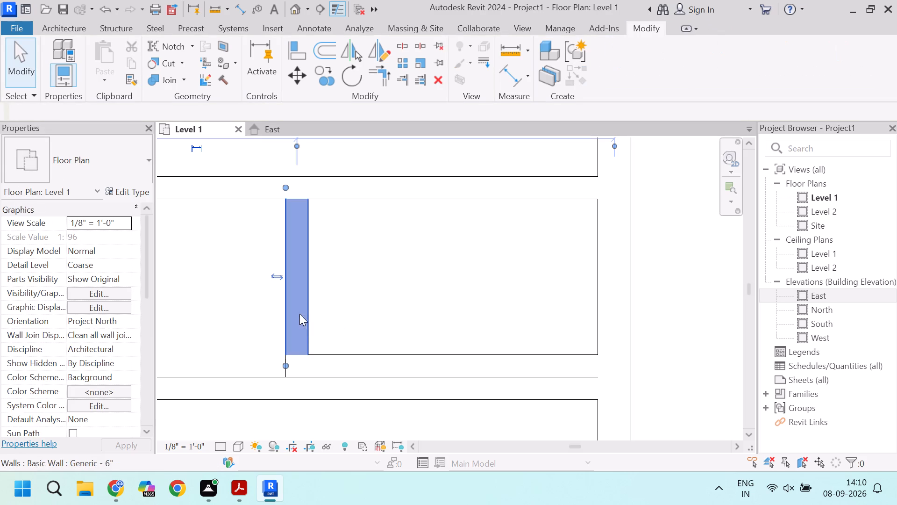
text(MV)
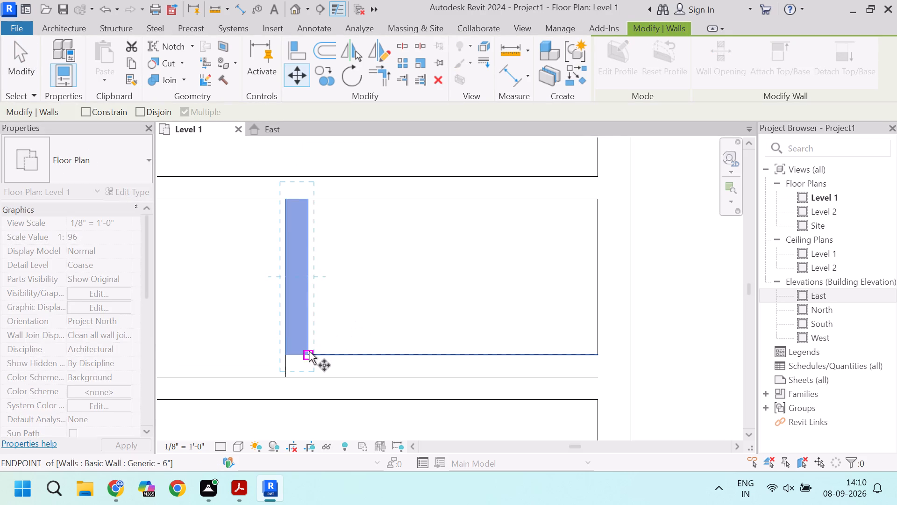
click(309, 352)
click(287, 353)
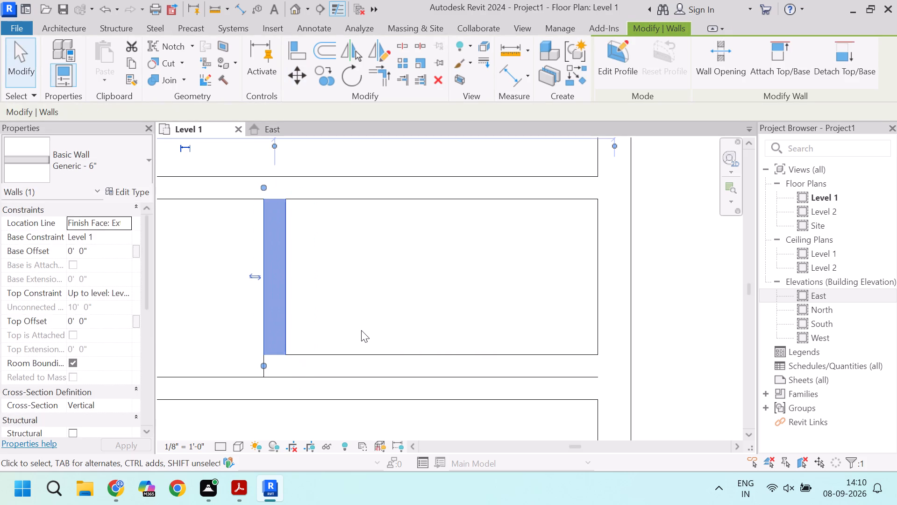
key(Escape)
key(Escape)
Check the clear length along the short north-south partition's east face using a temporary detail line.
scroll(361, 330, down, 3)
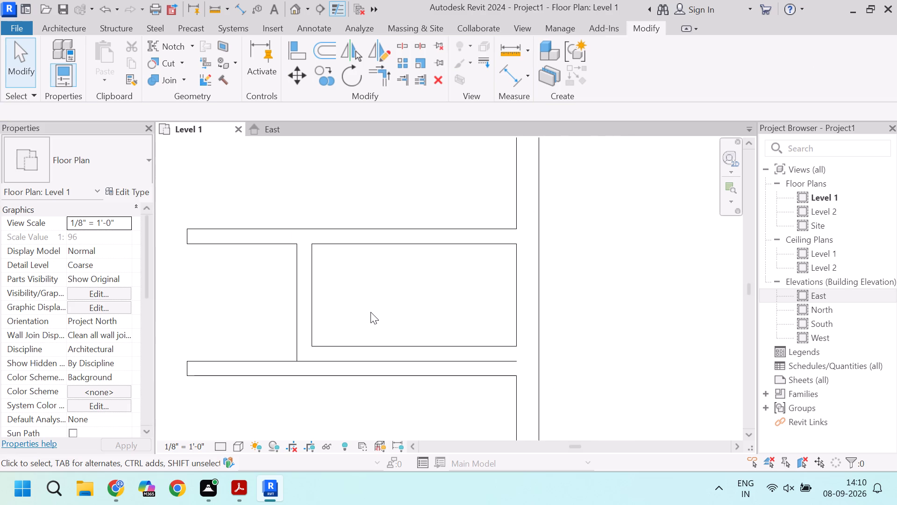
text(DL)
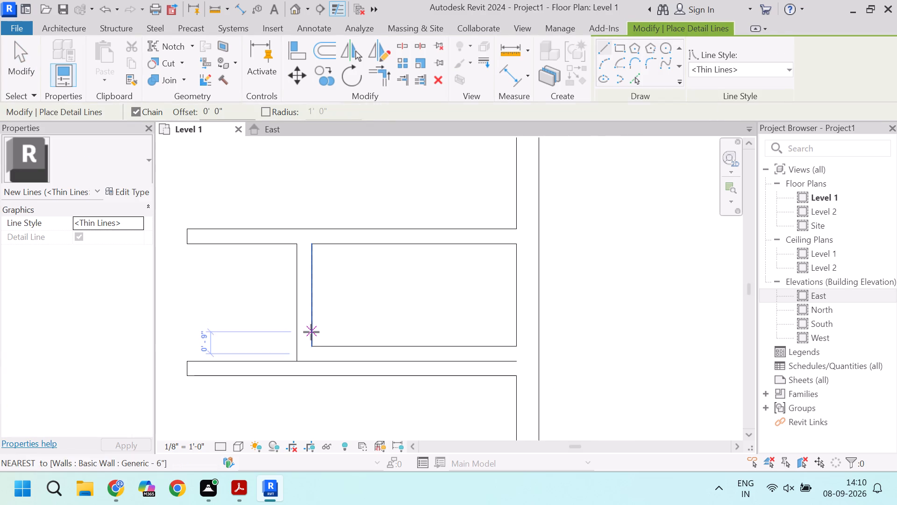
click(314, 342)
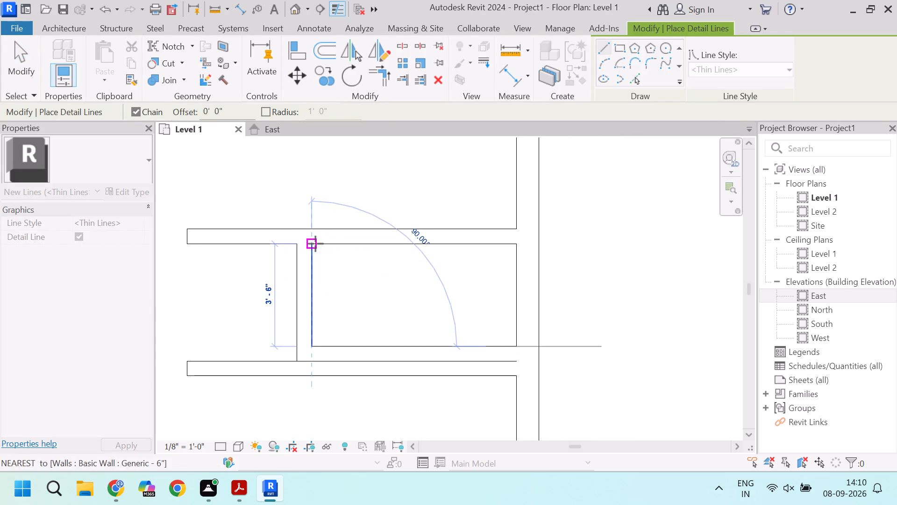
scroll(312, 252, up, 2)
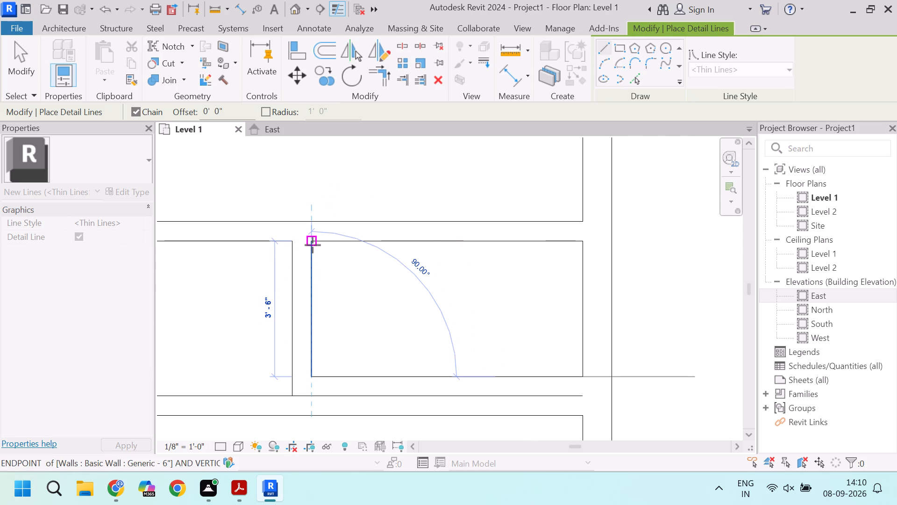
scroll(313, 245, down, 1)
scroll(313, 245, up, 2)
scroll(313, 245, down, 2)
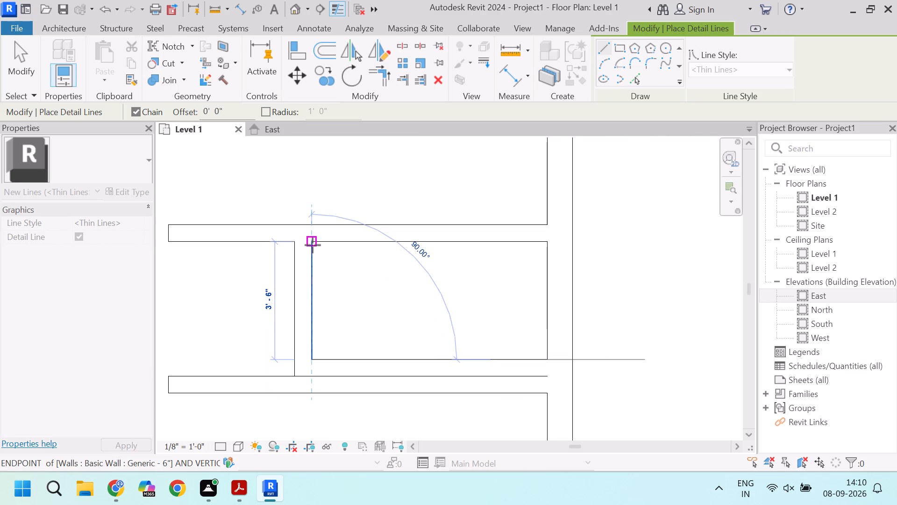
key(Escape)
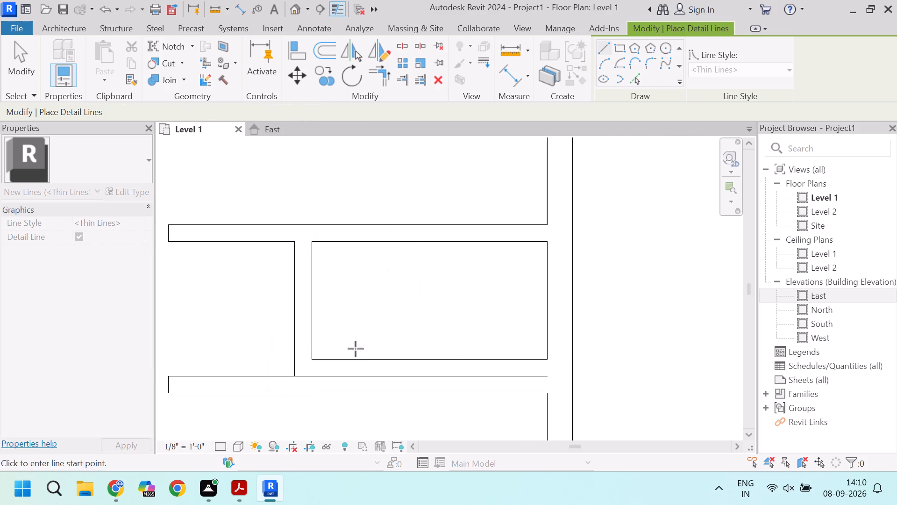
key(Escape)
Delete the redundant east-west wall segment running along the north face of the lower east partition.
click(363, 364)
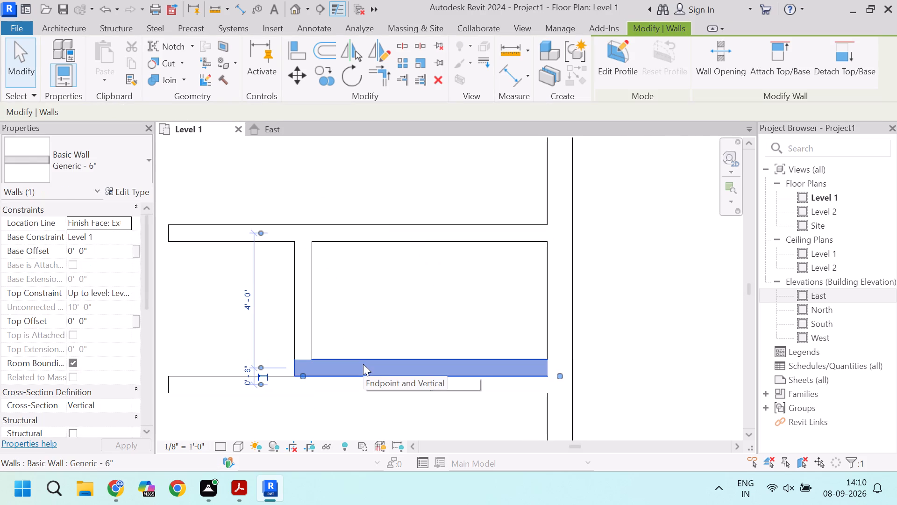
key(Delete)
Extend the short north-south partition's south end to meet the lower east partition.
scroll(302, 369, up, 3)
click(306, 367)
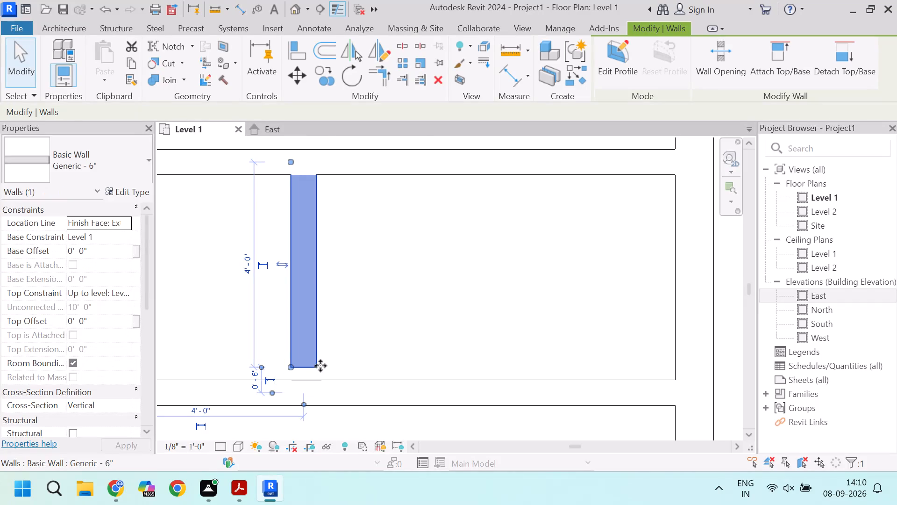
click(290, 368)
drag(289, 366, 288, 376)
key(Escape)
Check the clear distance between the two east partitions along the short partition's east face using a temporary detail line.
scroll(331, 366, down, 3)
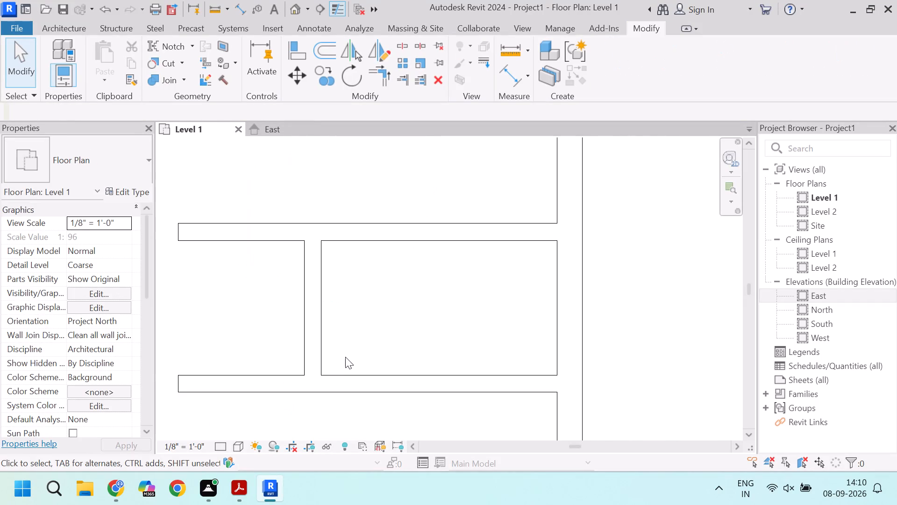
key(l)
key(Escape)
key(Escape)
text(DL)
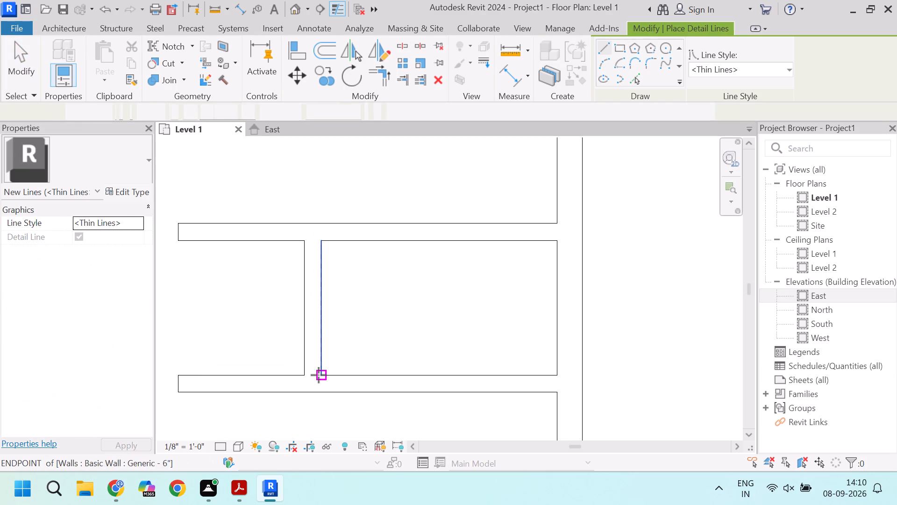
click(319, 375)
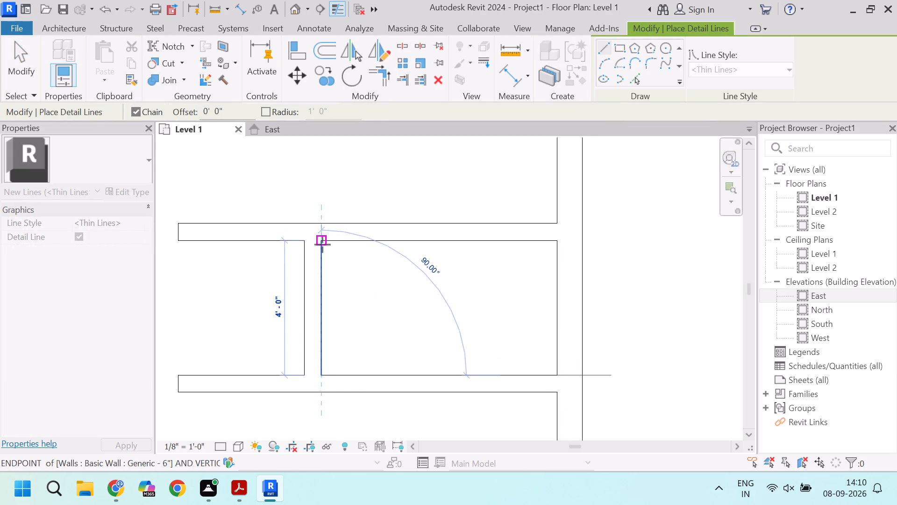
key(Escape)
key(Escape)
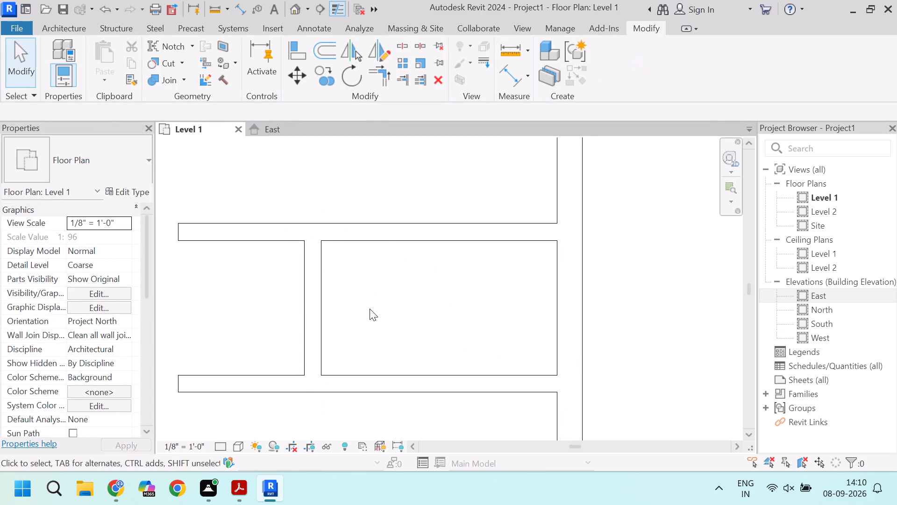
Examine how the southern 12'-0" west partition lines up with the lower east partition across the plan.
scroll(370, 309, down, 7)
scroll(337, 344, down, 1)
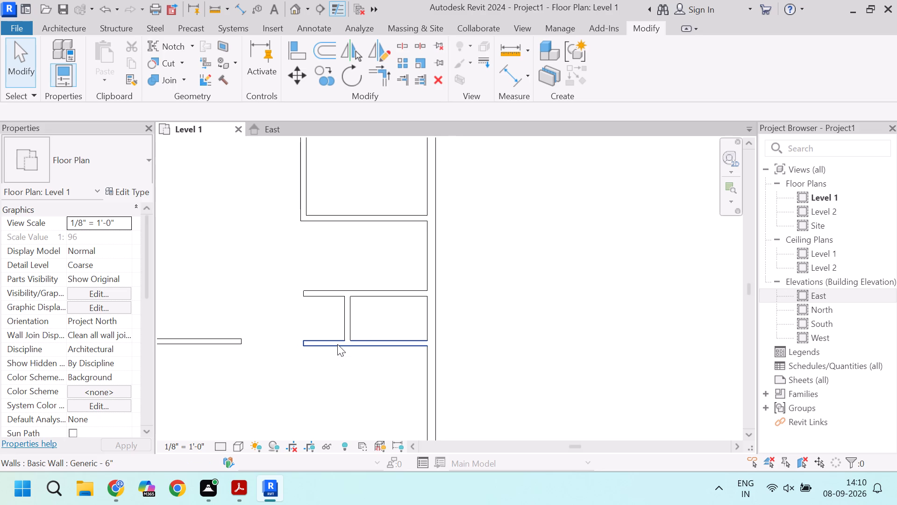
scroll(277, 345, up, 2)
scroll(328, 361, down, 4)
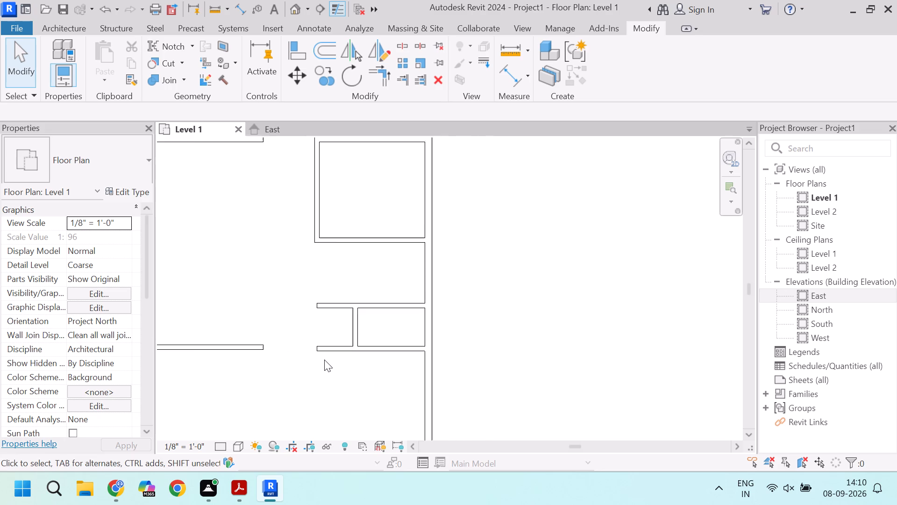
scroll(324, 360, down, 2)
scroll(285, 355, up, 1)
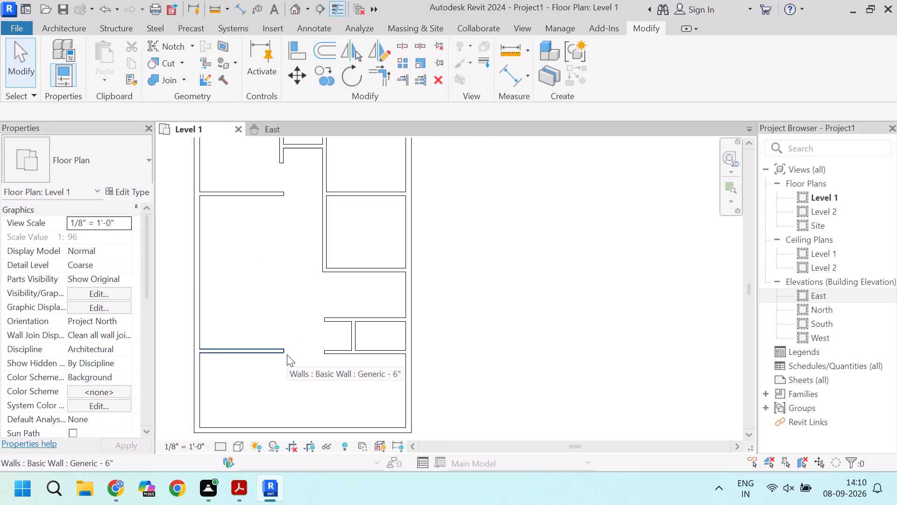
scroll(287, 354, down, 2)
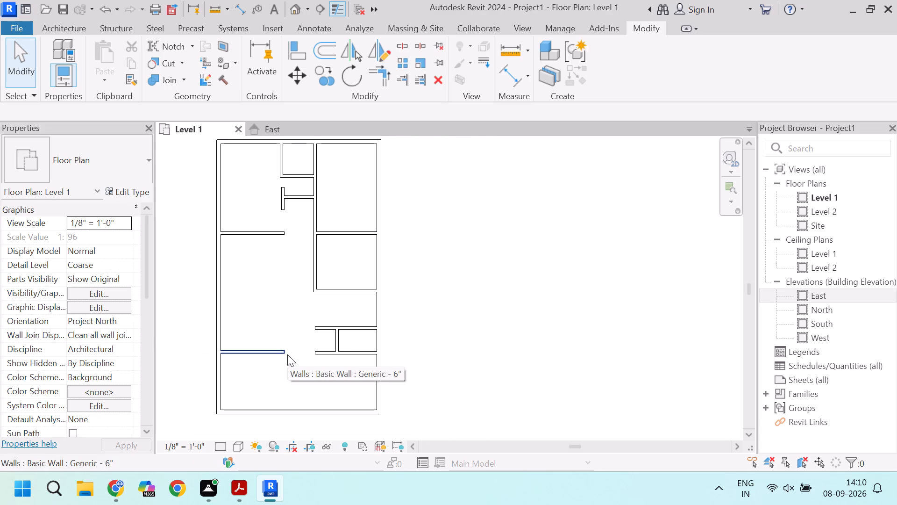
scroll(287, 354, up, 5)
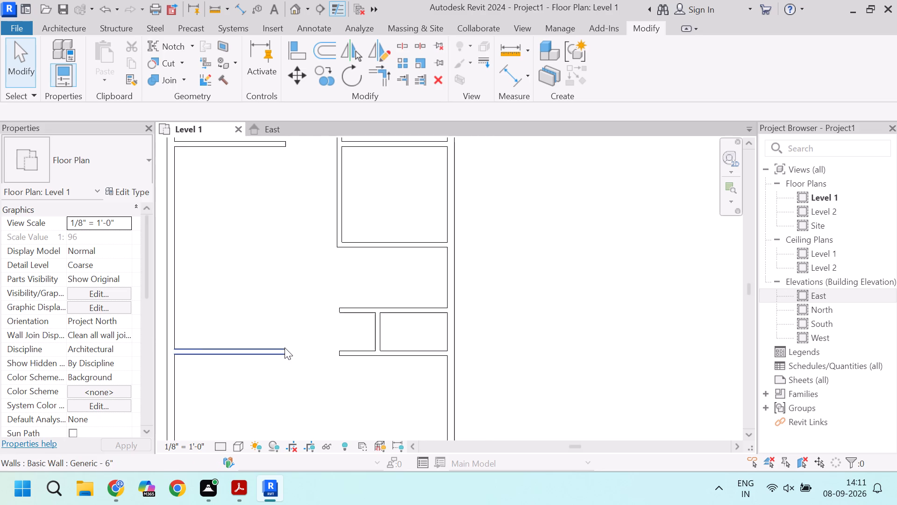
scroll(369, 355, down, 1)
scroll(320, 354, up, 2)
click(285, 358)
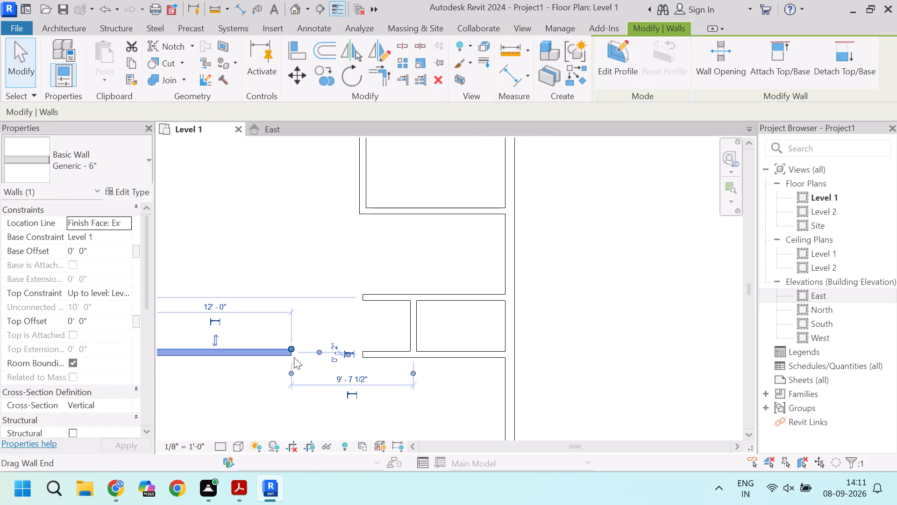
scroll(301, 347, down, 2)
key(Escape)
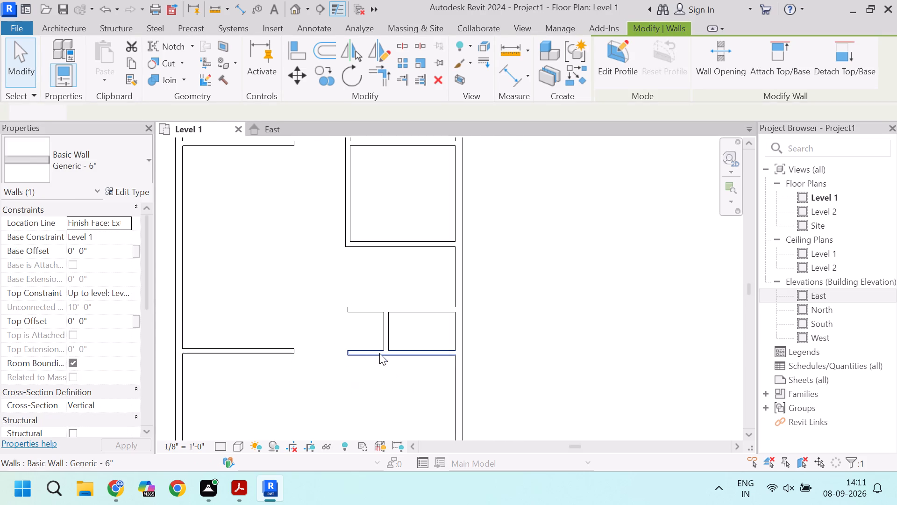
Delete the lower east partition at the south end of the short north-south wall.
click(374, 350)
key(Delete)
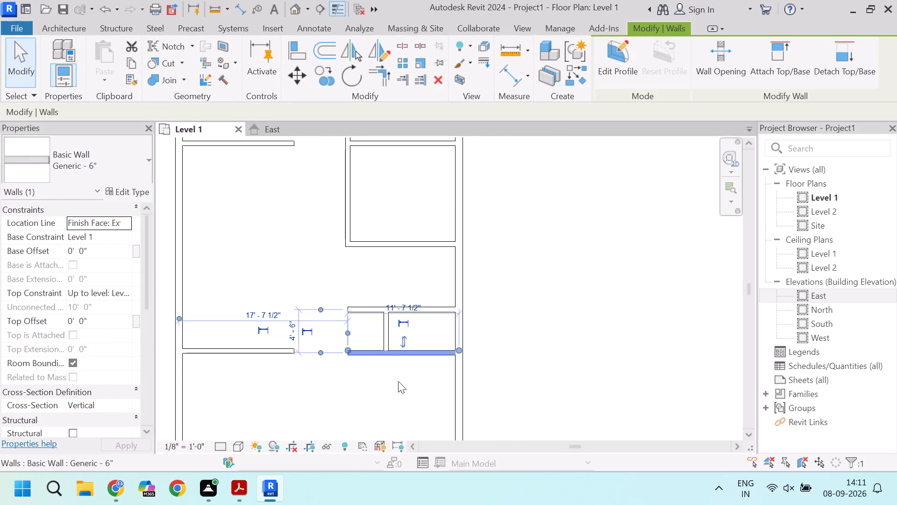
Extend the southern west partition's east end straight across the plan to the east exterior wall.
click(281, 351)
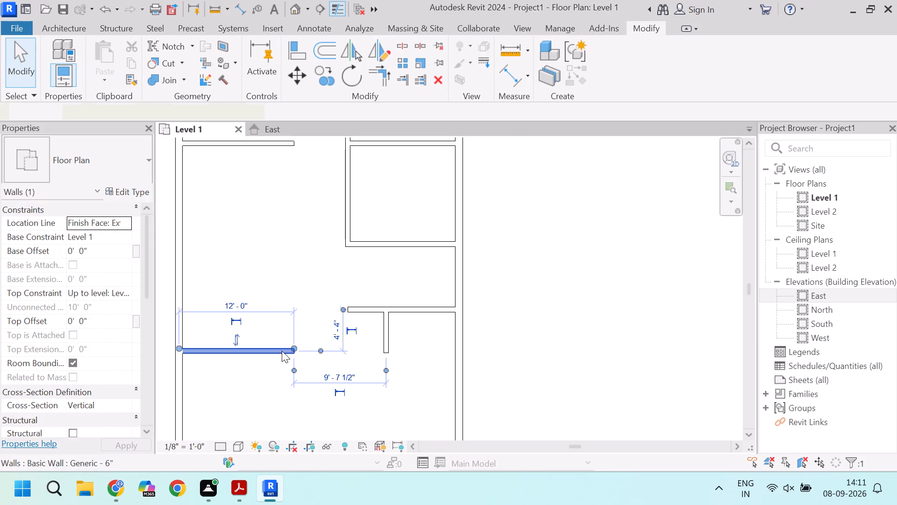
scroll(300, 349, up, 2)
drag(291, 347, 478, 349)
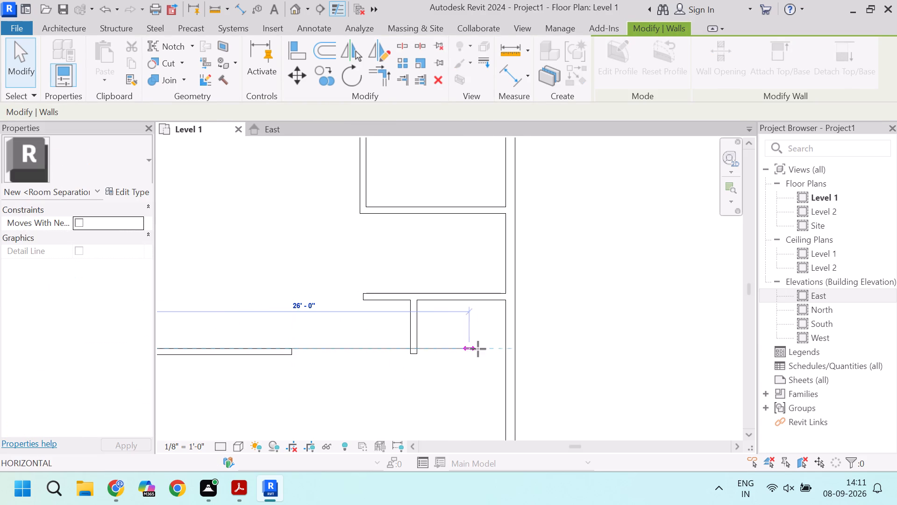
drag(478, 349, 502, 349)
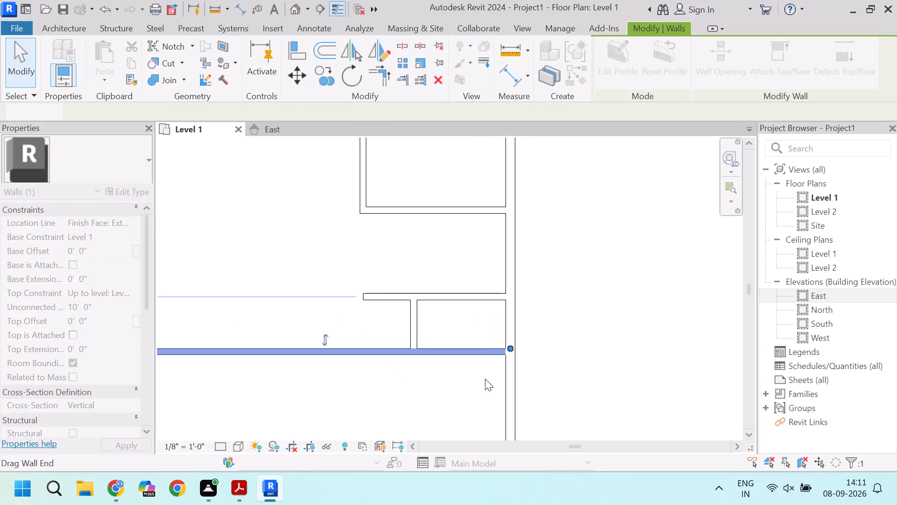
Draw a 17'-1" detail line along the south wall's inner face from the southwest inner corner, continuing with a short vertical line northward.
key(Escape)
scroll(440, 390, down, 3)
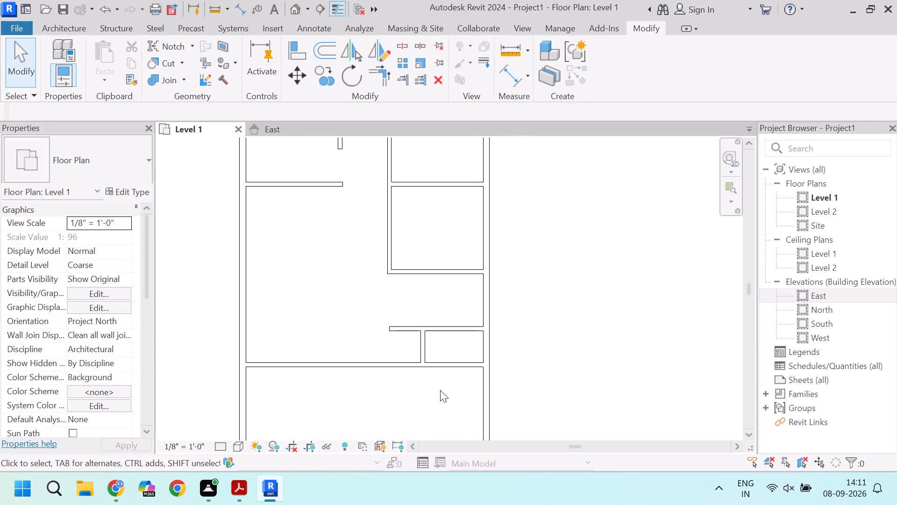
scroll(432, 390, down, 1)
middle_drag(414, 390, 345, 309)
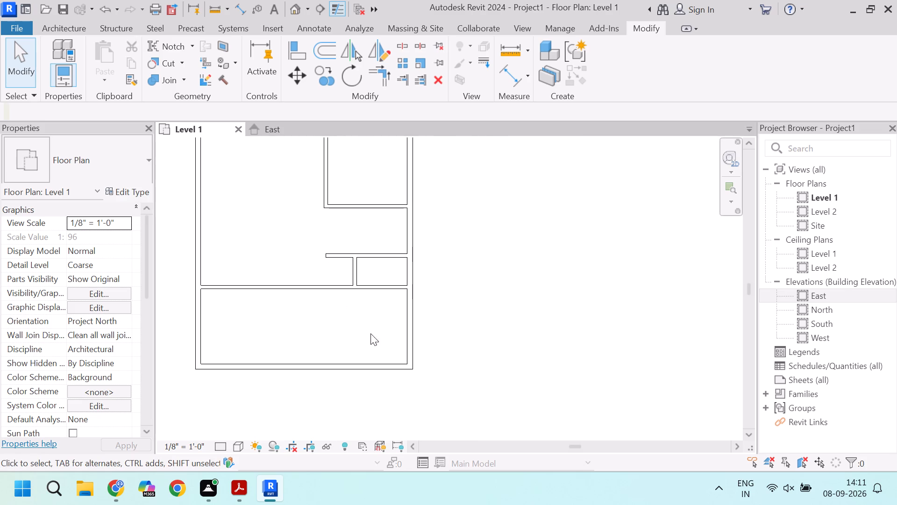
scroll(363, 327, up, 1)
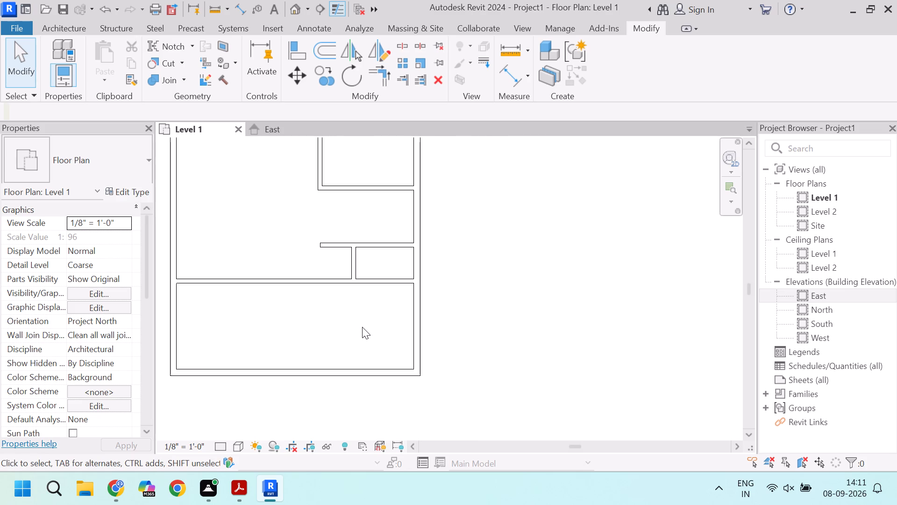
text(DL)
click(178, 365)
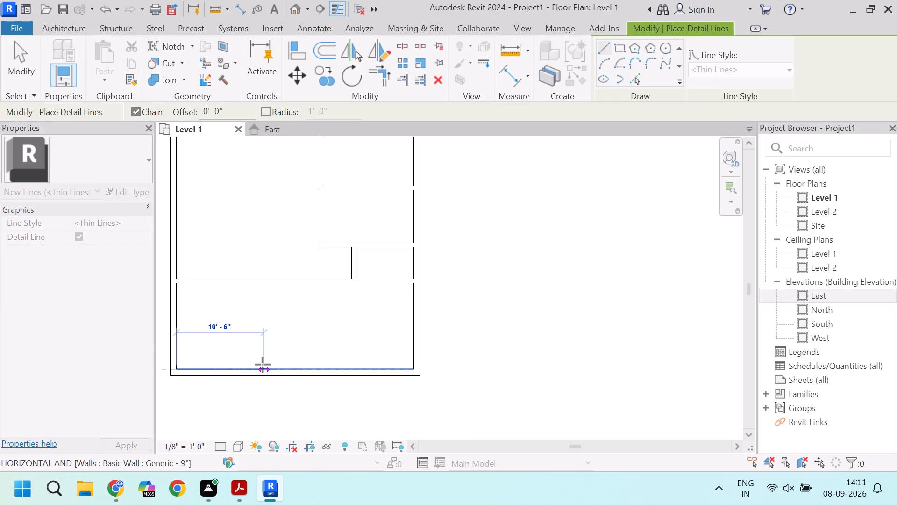
text(17'1)
key(Return)
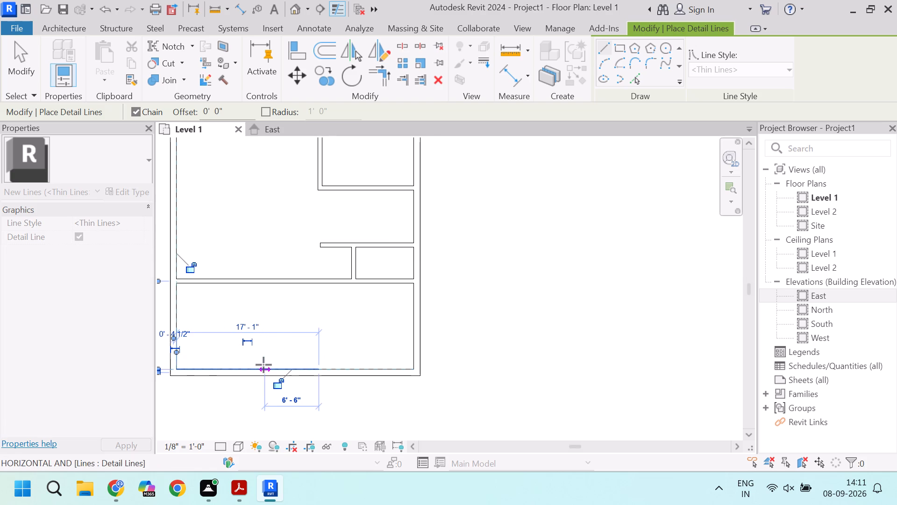
click(322, 332)
key(Escape)
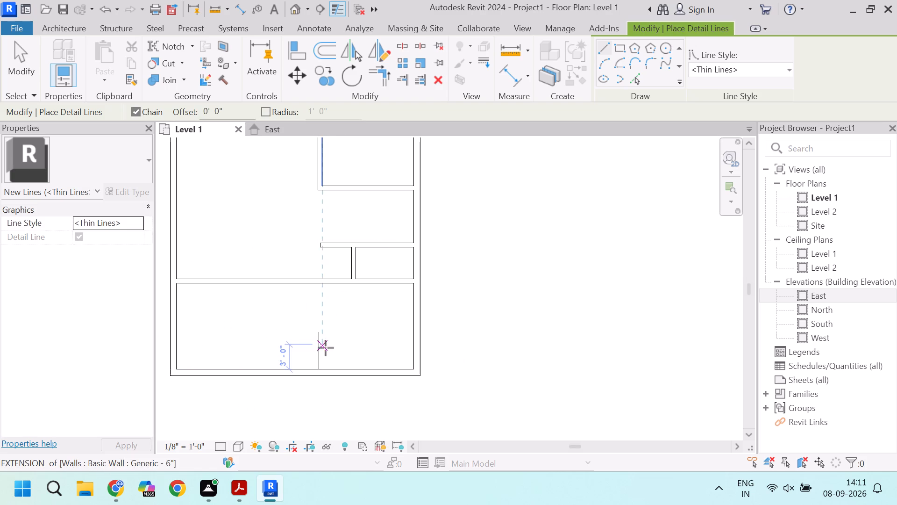
Check the clear distance from the vertical detail line to the east exterior wall using a temporary detail line.
click(323, 329)
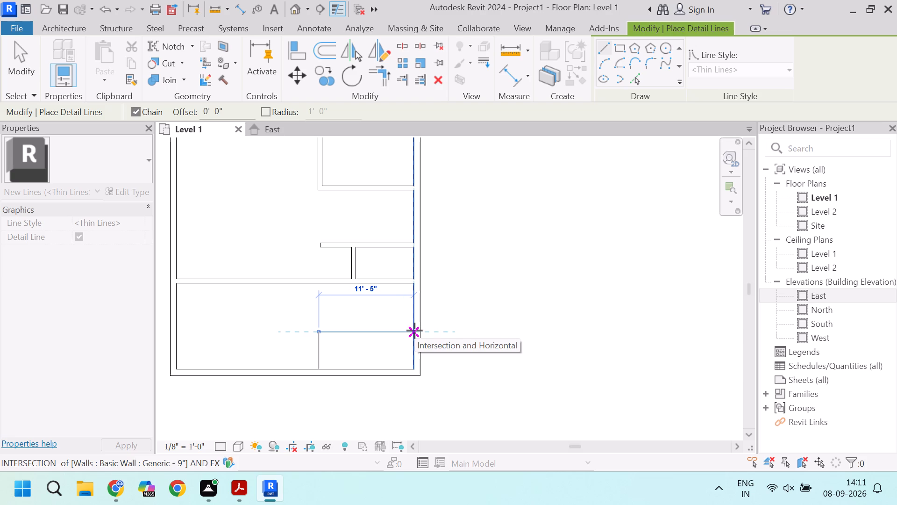
key(Escape)
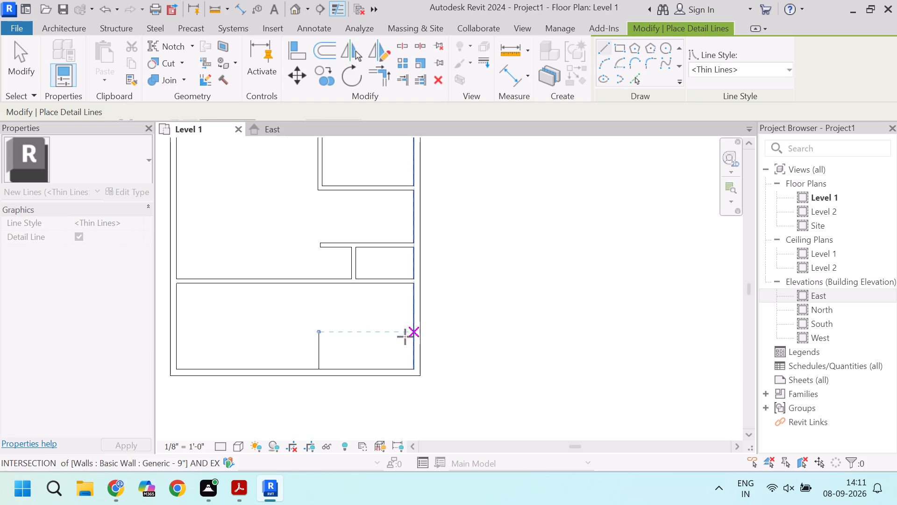
scroll(308, 330, down, 2)
scroll(316, 328, up, 4)
key(Escape)
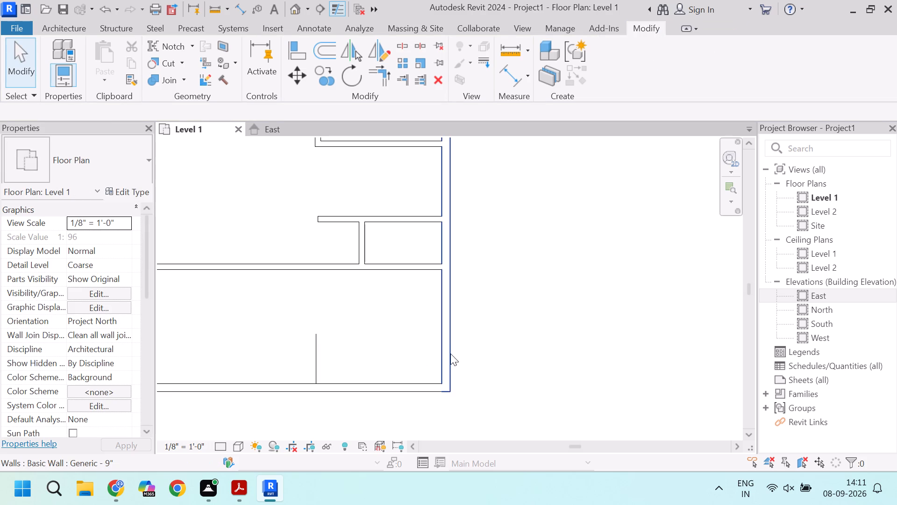
Draw a Generic - 4.5" wall from the vertical detail line's base at the south wall north to the full-width partition.
scroll(413, 342, up, 1)
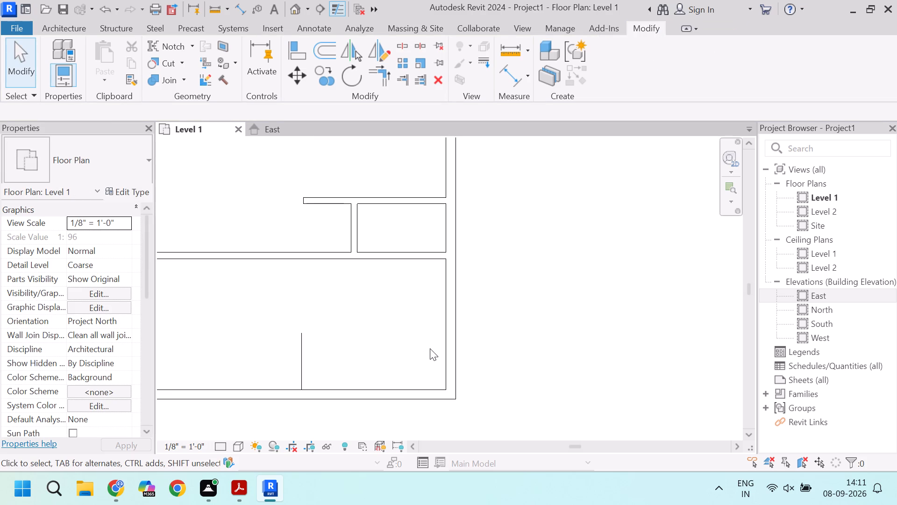
scroll(438, 349, down, 2)
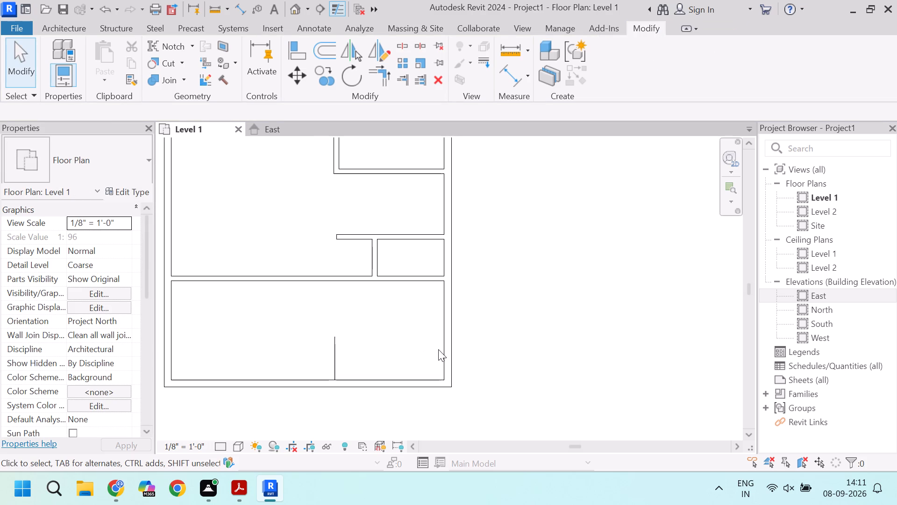
middle_drag(288, 349, 365, 345)
scroll(357, 343, up, 2)
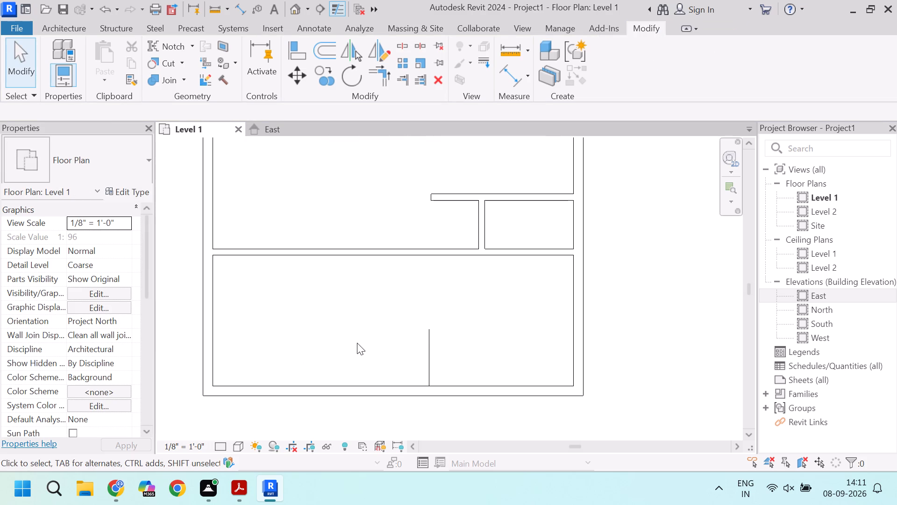
scroll(357, 343, down, 2)
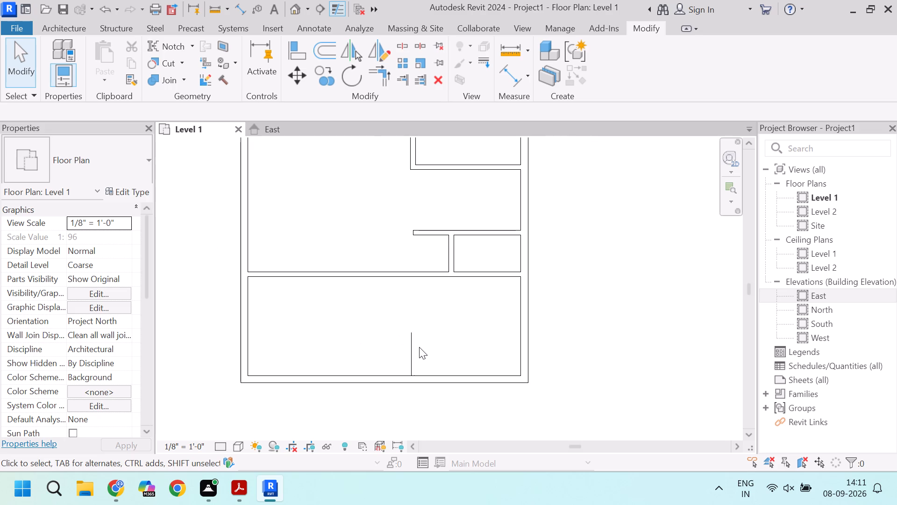
scroll(419, 347, up, 1)
scroll(409, 351, down, 2)
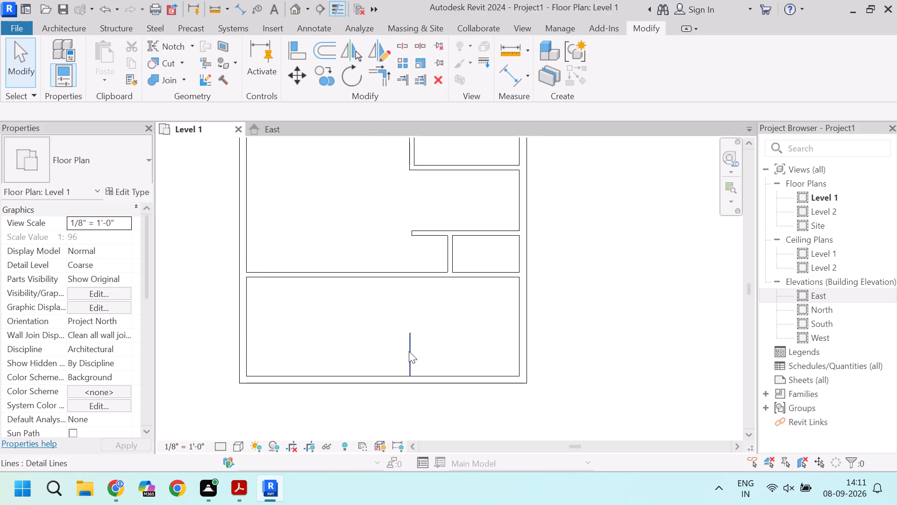
scroll(412, 350, up, 3)
scroll(413, 350, down, 2)
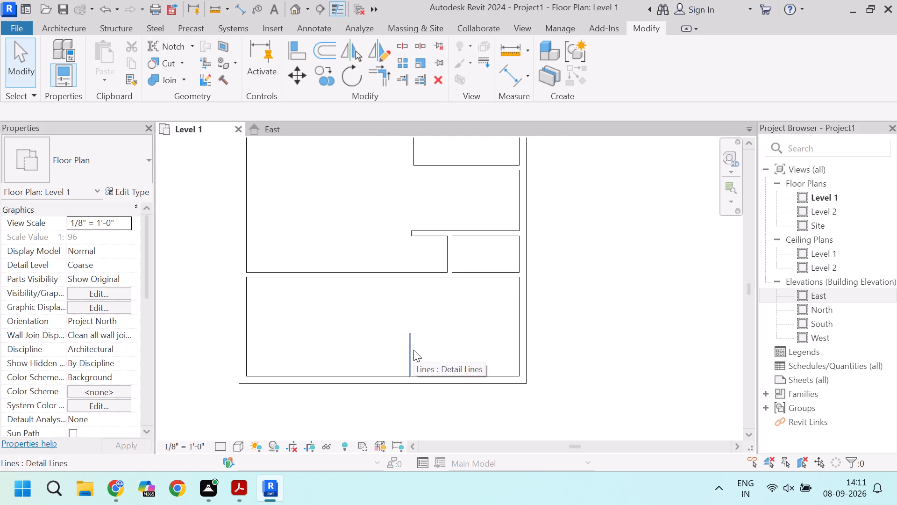
text(WA)
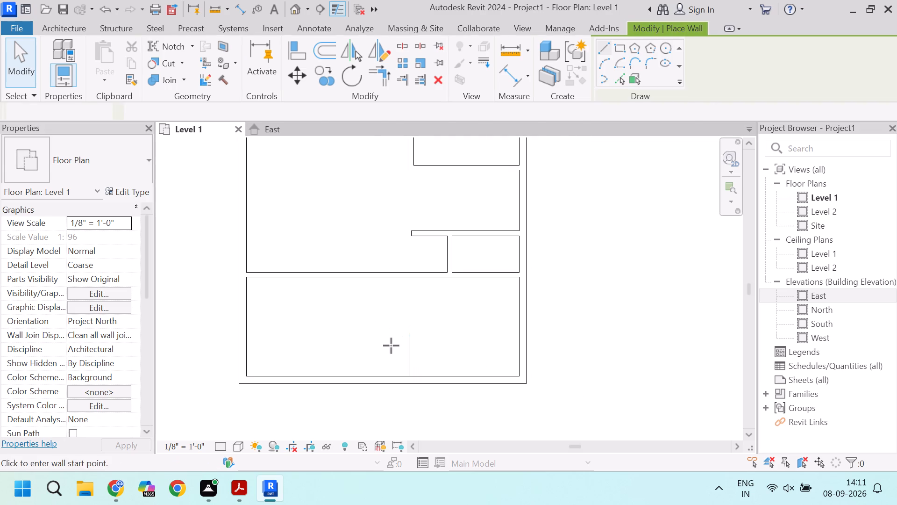
double_click(119, 155)
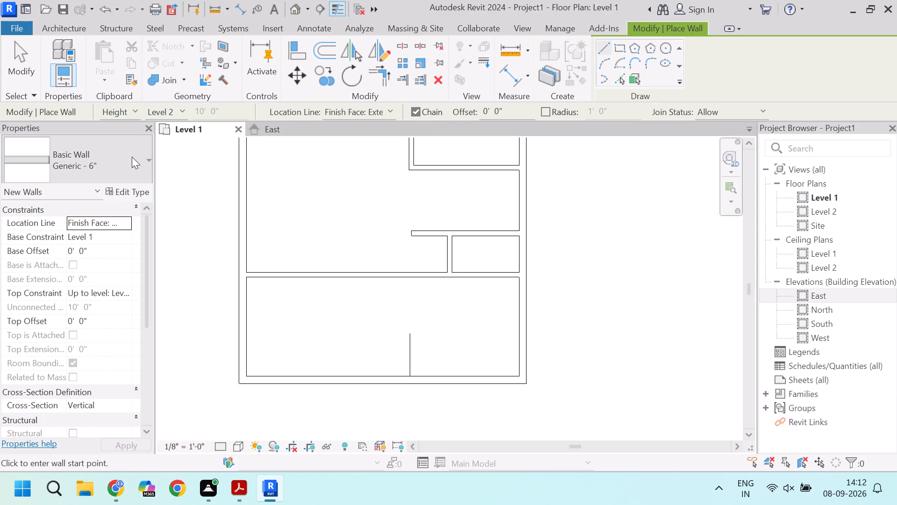
click(132, 157)
scroll(100, 268, up, 2)
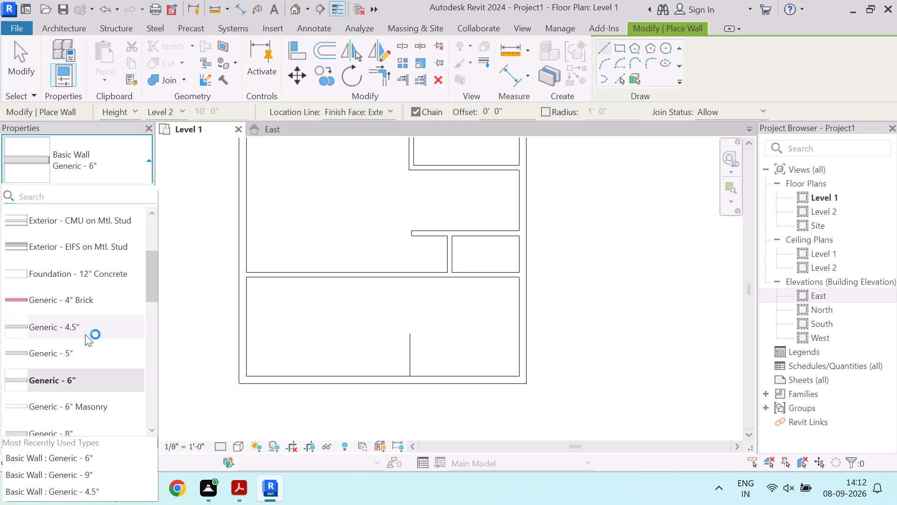
click(85, 332)
click(411, 376)
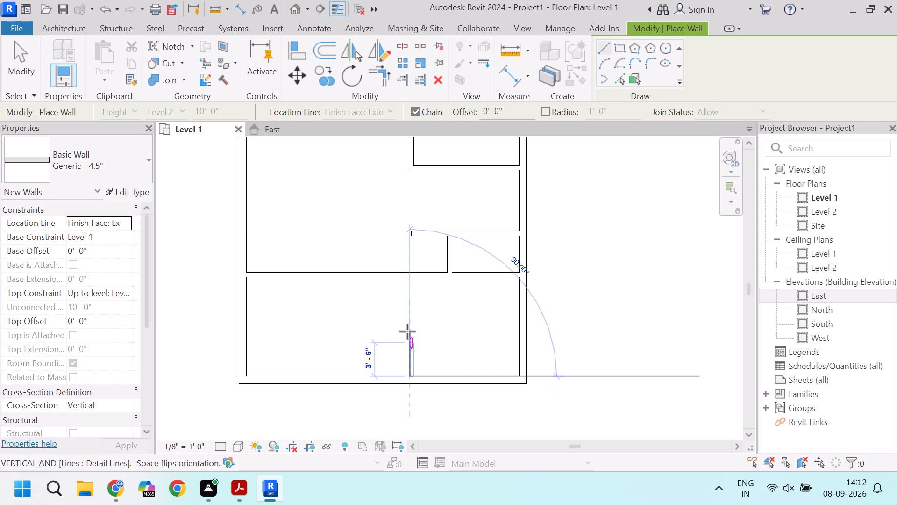
click(410, 278)
key(Escape)
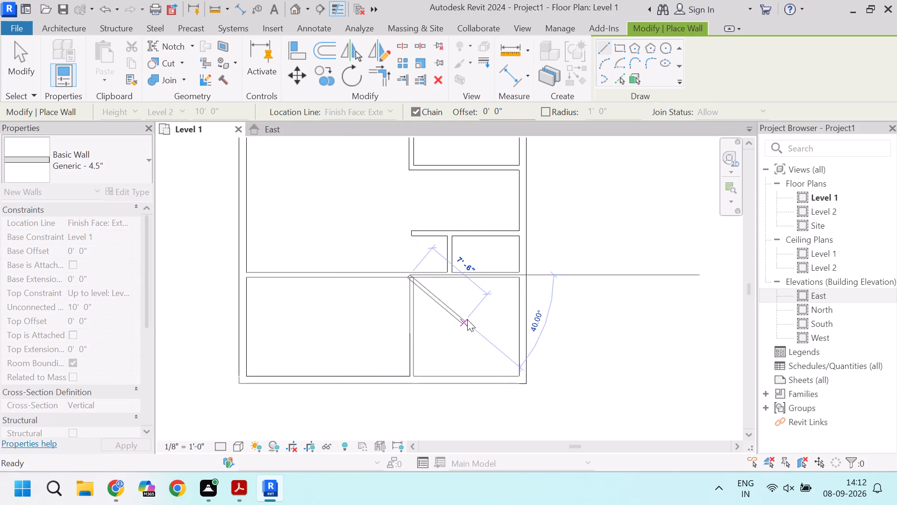
key(Escape)
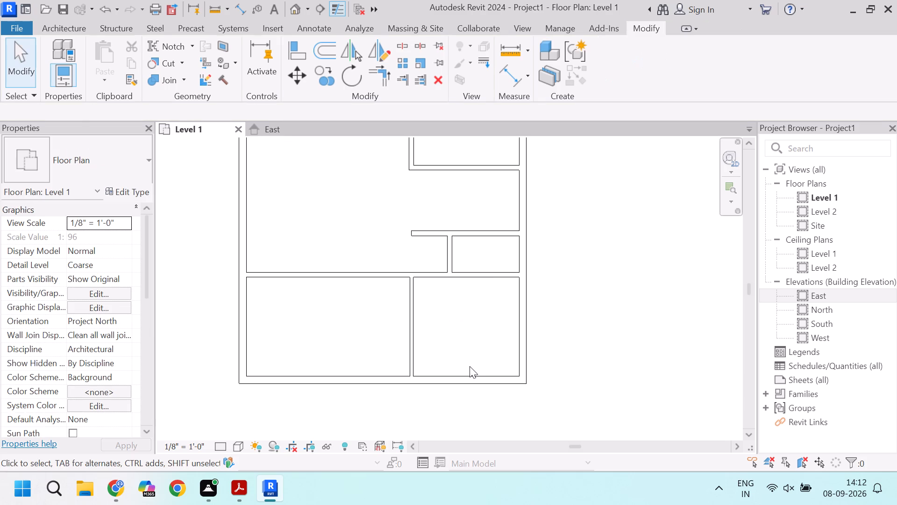
Check the clear widths of the two southern rooms beside the new partition using temporary detail lines along the south wall.
scroll(473, 364, up, 3)
key(l)
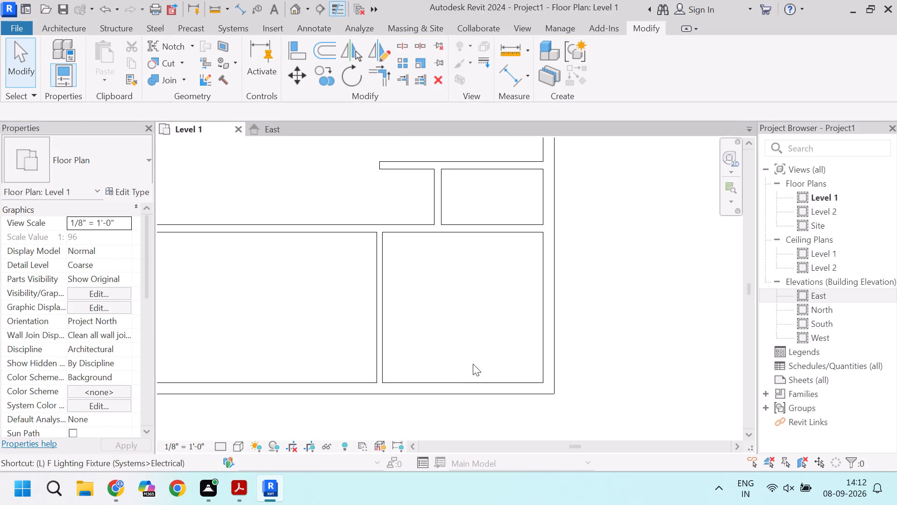
key(Escape)
key(Escape)
key(d)
key(l)
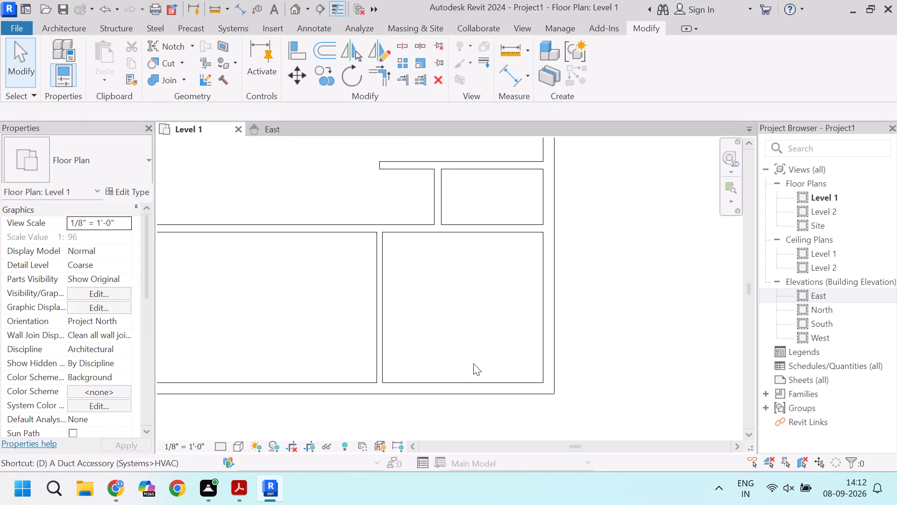
click(383, 379)
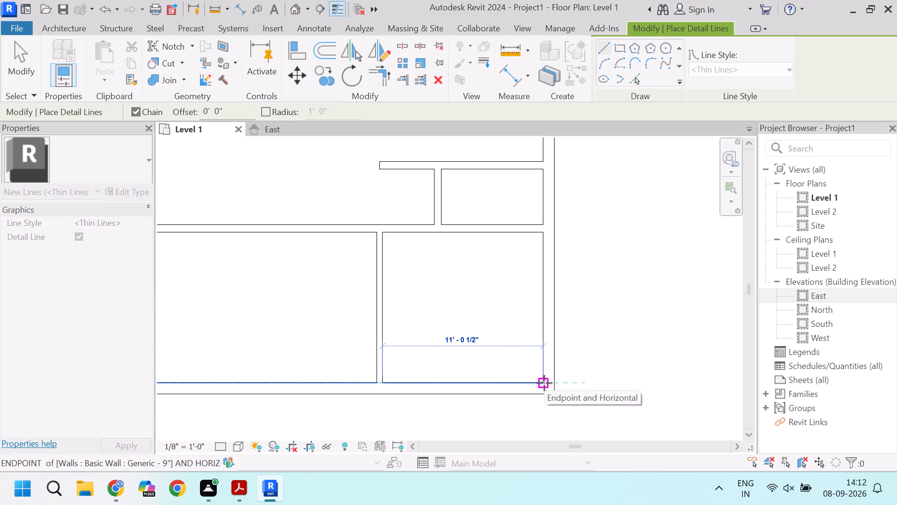
key(Escape)
drag(377, 382, 371, 383)
scroll(356, 380, down, 3)
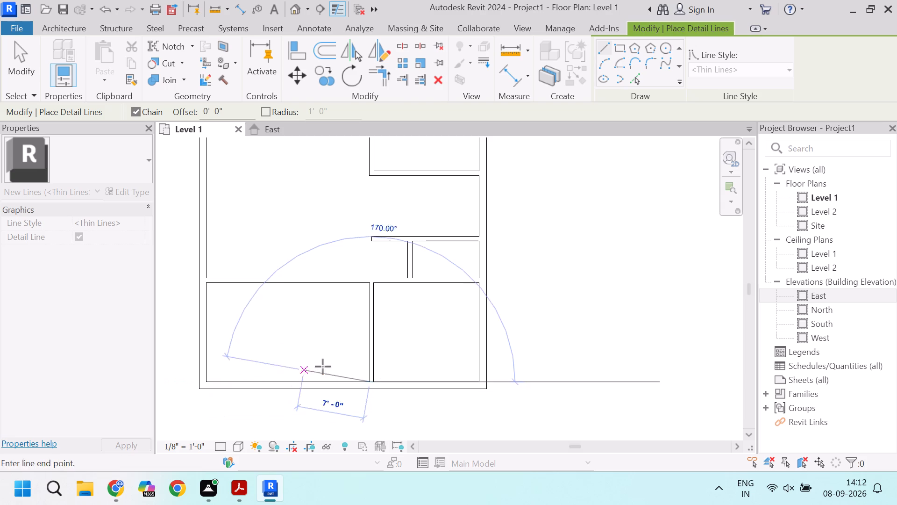
key(Escape)
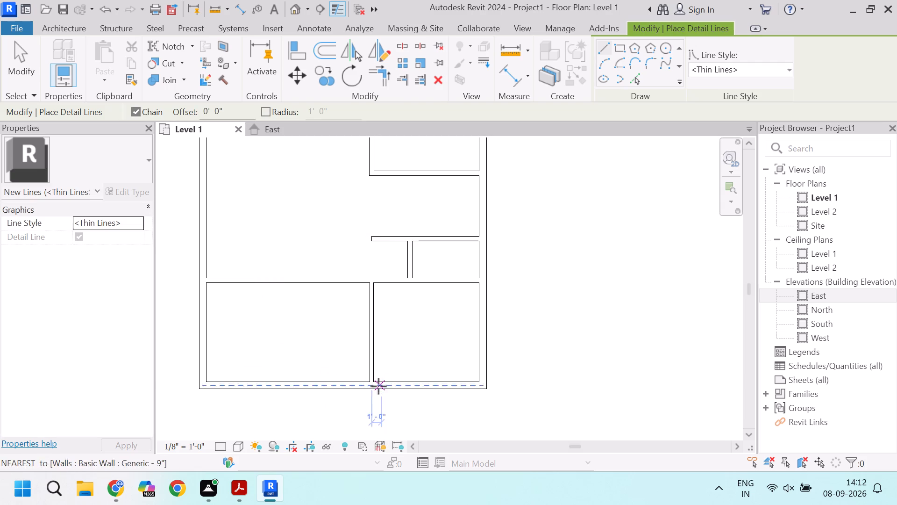
Check the clear depth from the south wall to the full-width partition along the new wall's west face using a temporary detail line.
click(372, 384)
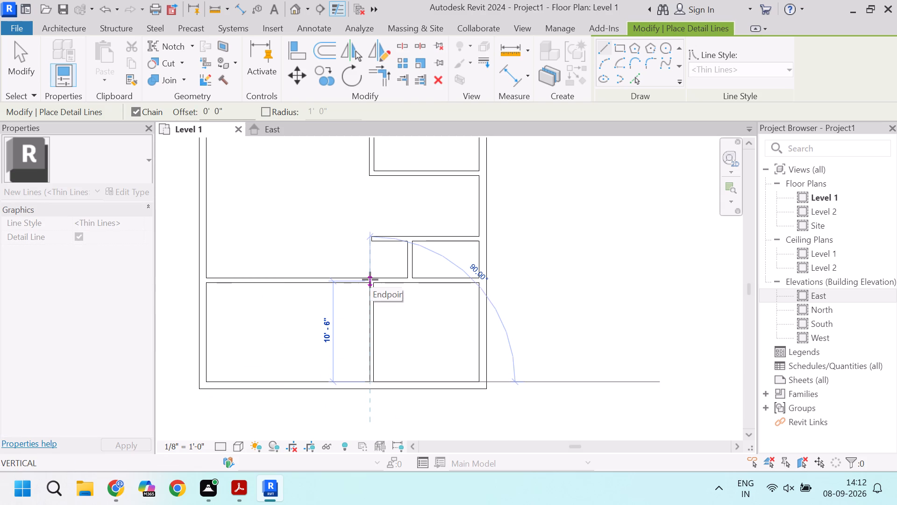
scroll(370, 280, up, 3)
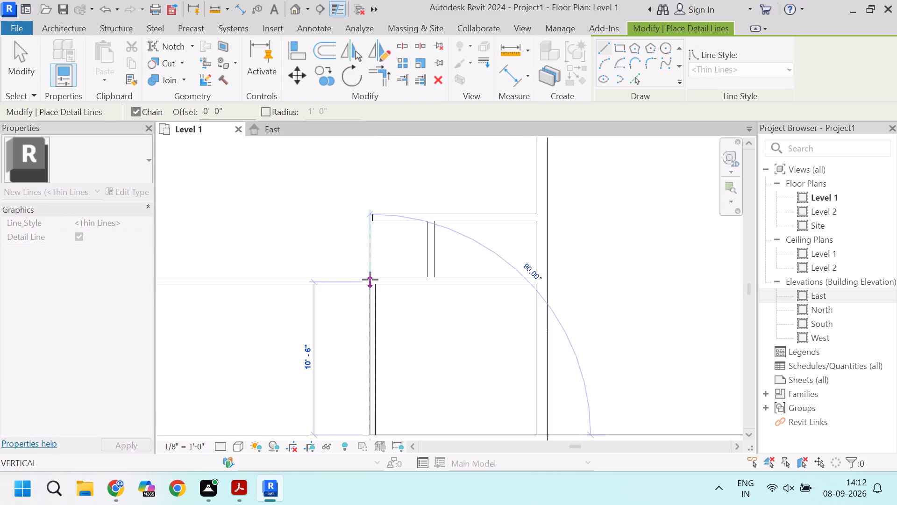
scroll(366, 283, up, 2)
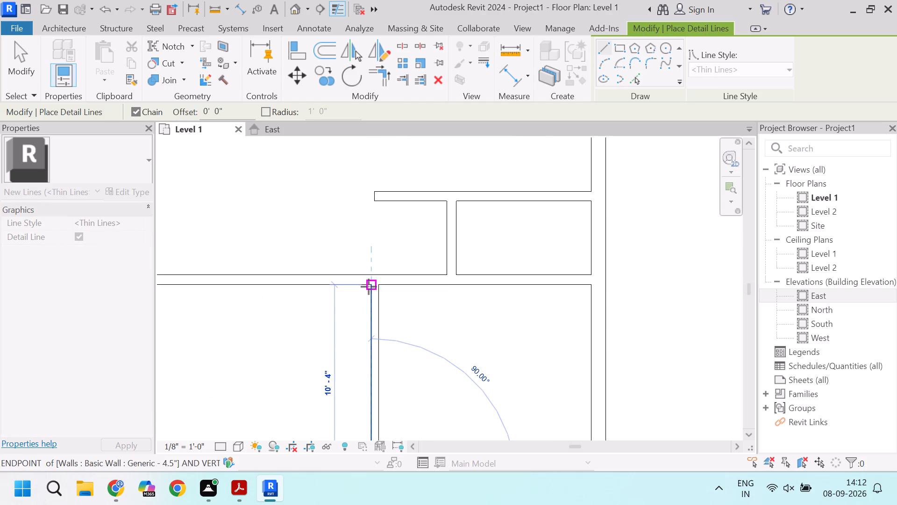
key(Escape)
scroll(370, 281, down, 3)
key(Escape)
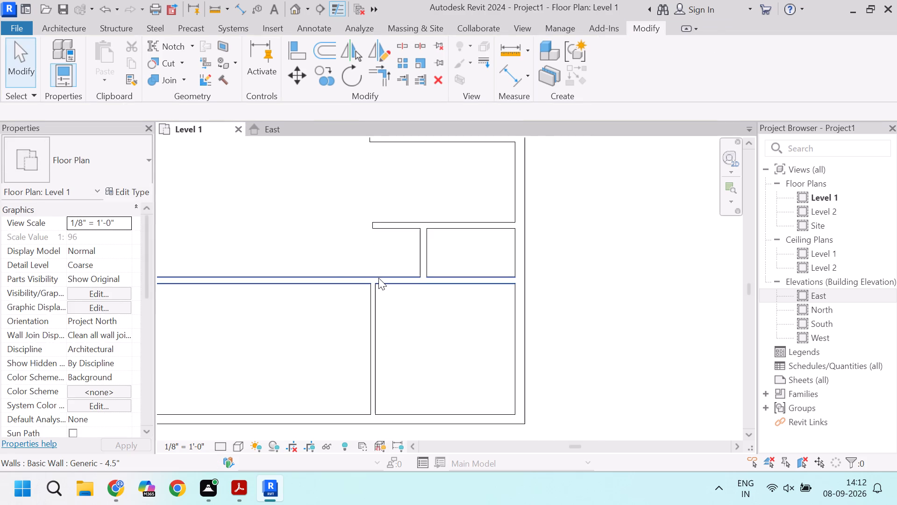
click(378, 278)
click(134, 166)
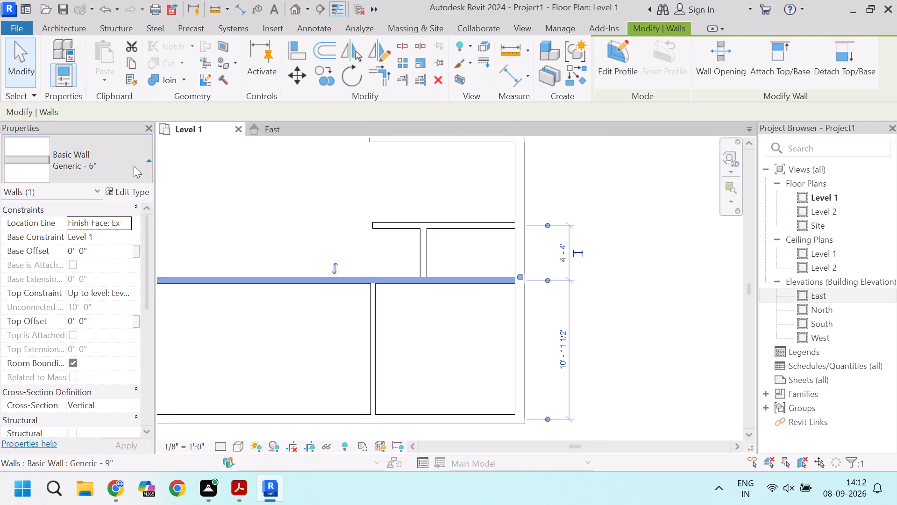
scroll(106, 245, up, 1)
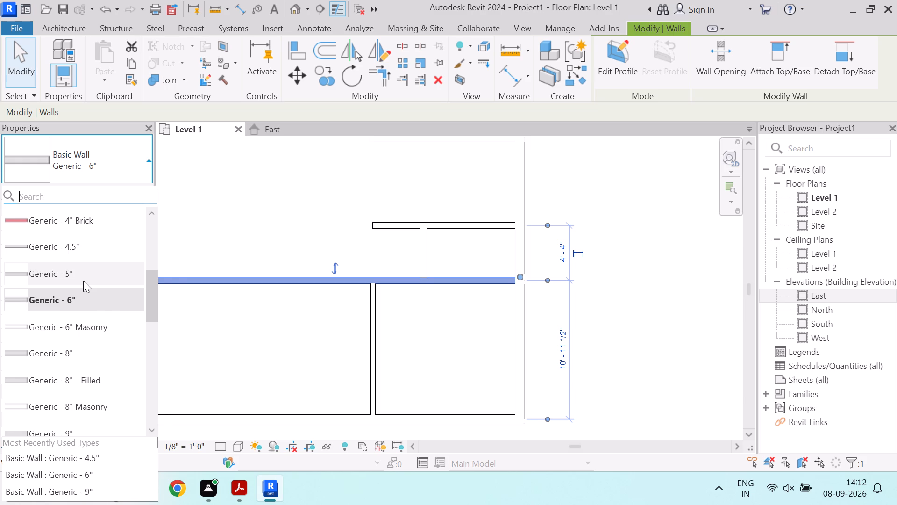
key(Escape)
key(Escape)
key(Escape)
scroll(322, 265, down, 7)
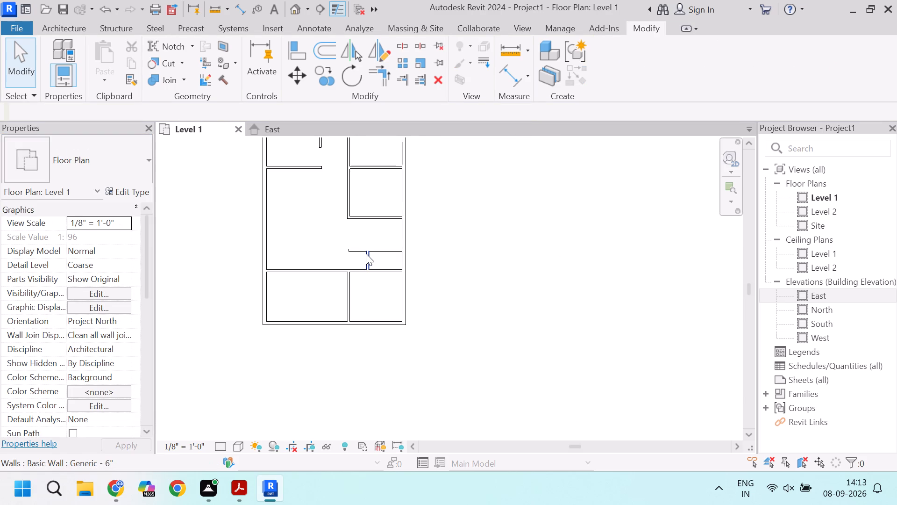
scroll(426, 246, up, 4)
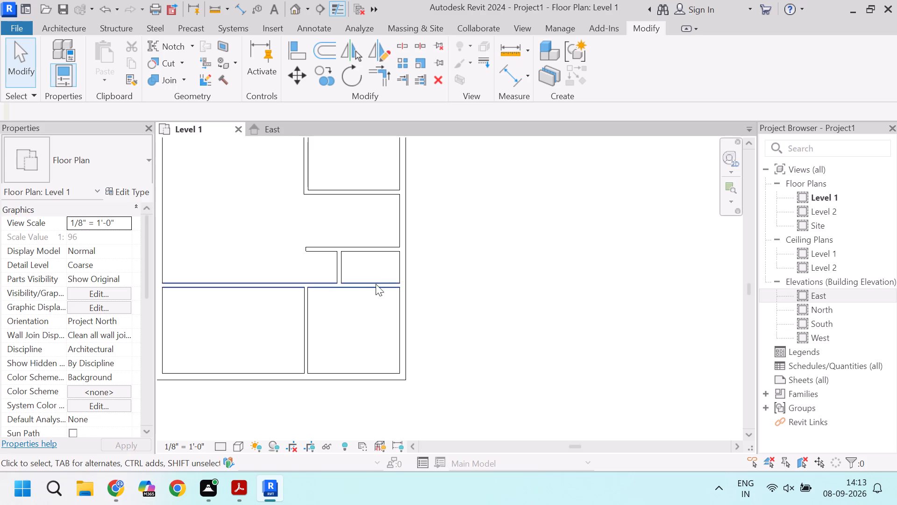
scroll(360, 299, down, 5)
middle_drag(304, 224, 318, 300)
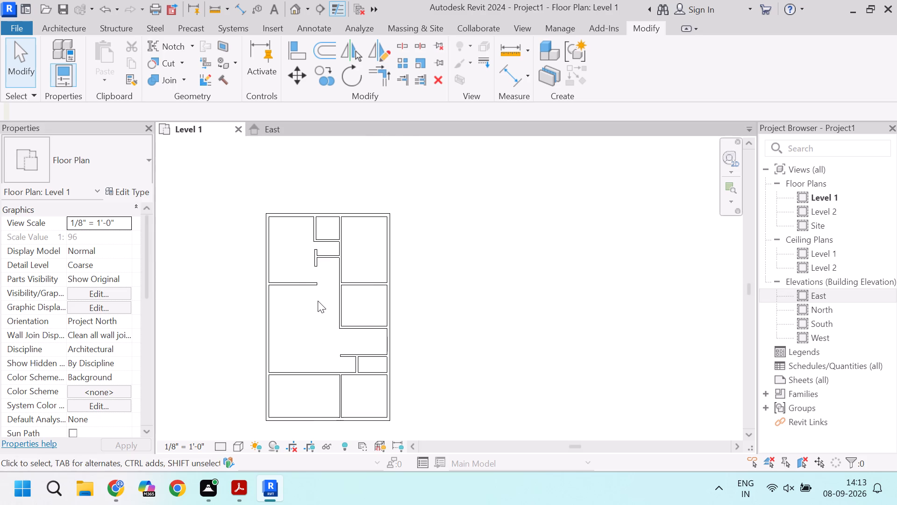
Open the default 3D view of the model and set its visual style to Textures.
middle_drag(317, 313, 320, 300)
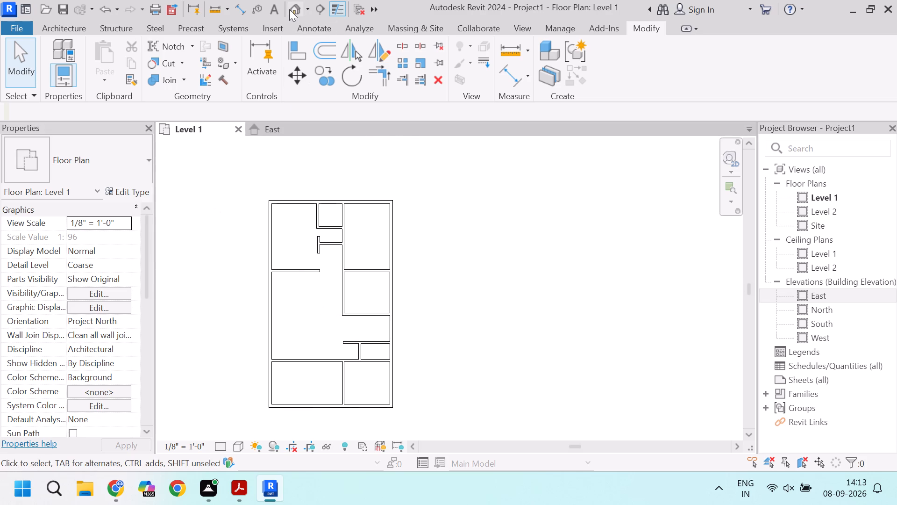
click(289, 9)
scroll(431, 260, up, 3)
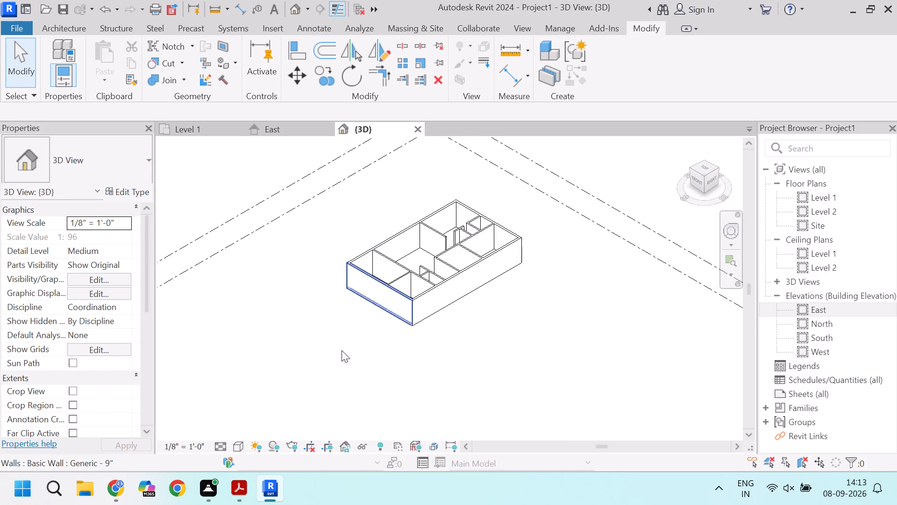
click(234, 447)
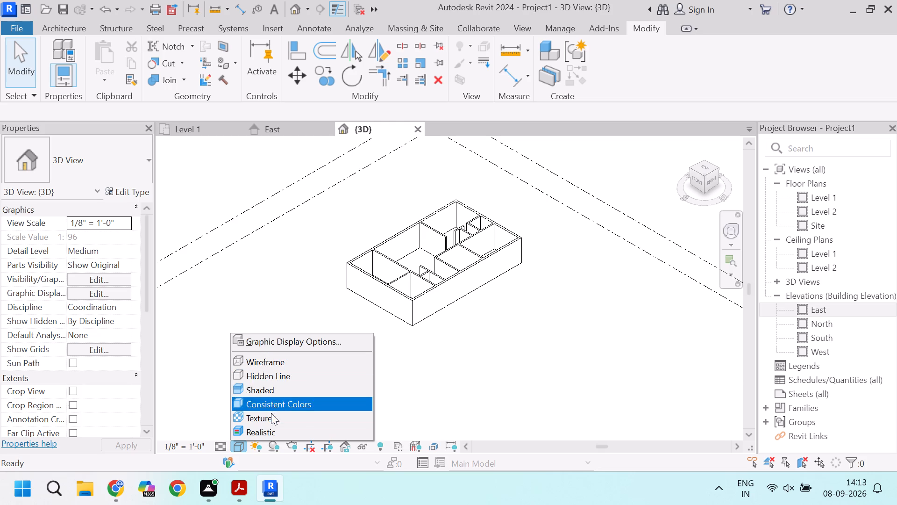
click(267, 419)
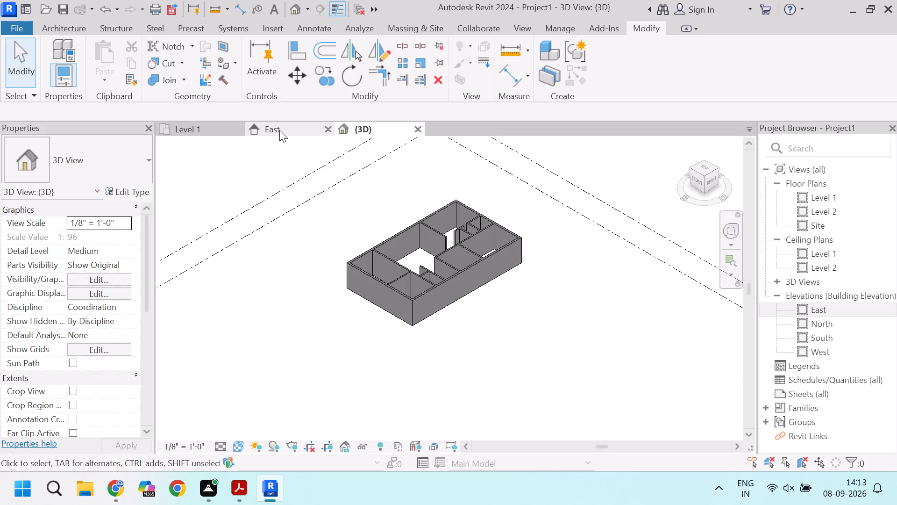
On Level 1, place a Single-Flush 36" x 84" door in the small north room's east wall, about 4'-2 1/2" from the north wall, swinging into that room.
click(216, 130)
scroll(374, 273, down, 4)
scroll(342, 313, up, 3)
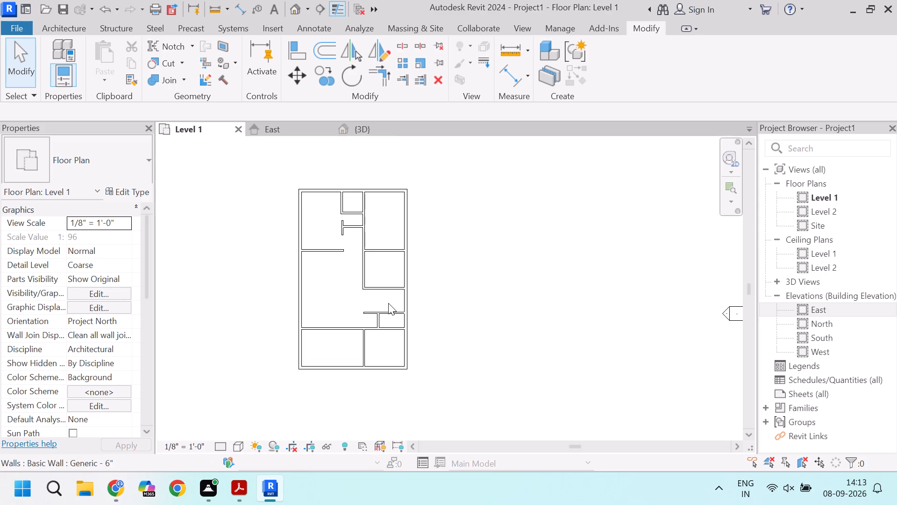
scroll(358, 192, up, 3)
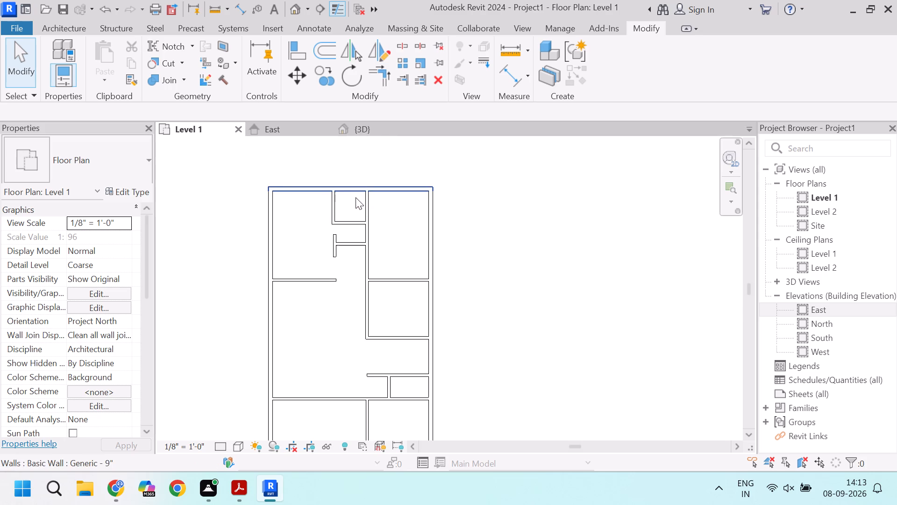
scroll(308, 199, up, 1)
middle_drag(308, 199, 308, 220)
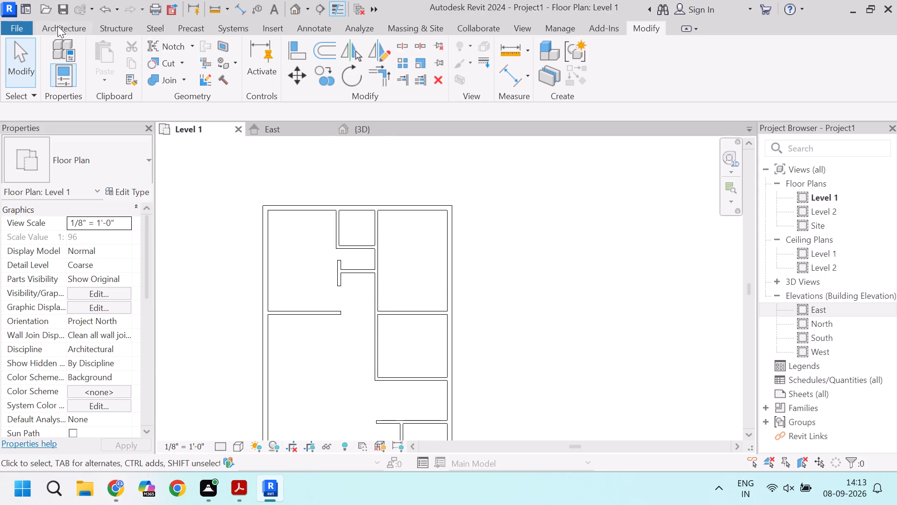
click(57, 26)
click(87, 69)
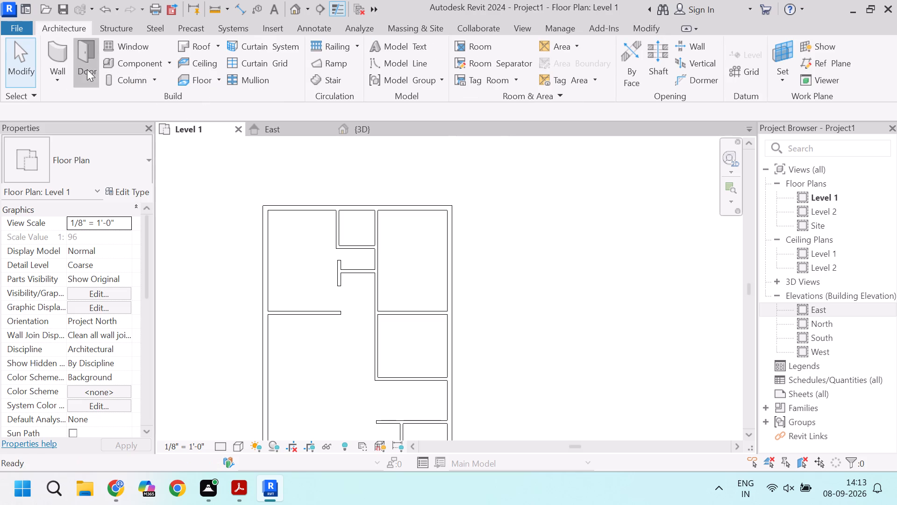
click(124, 169)
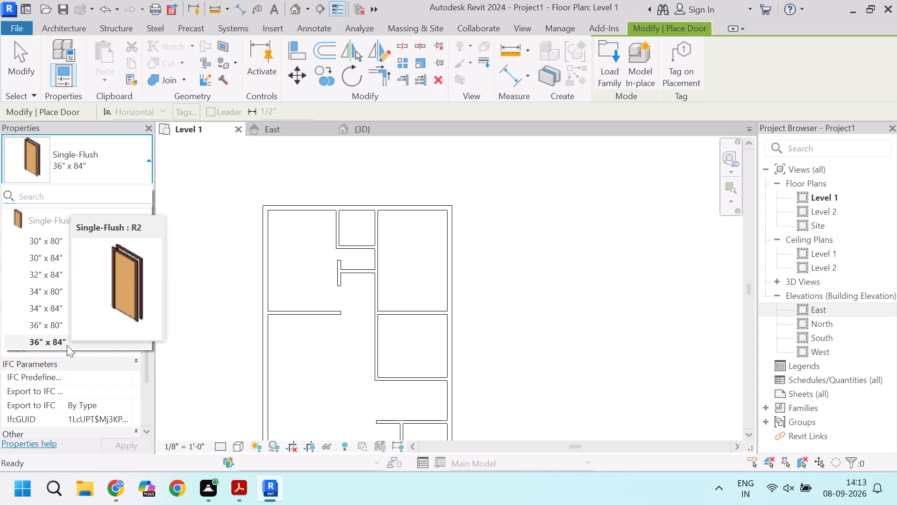
click(67, 345)
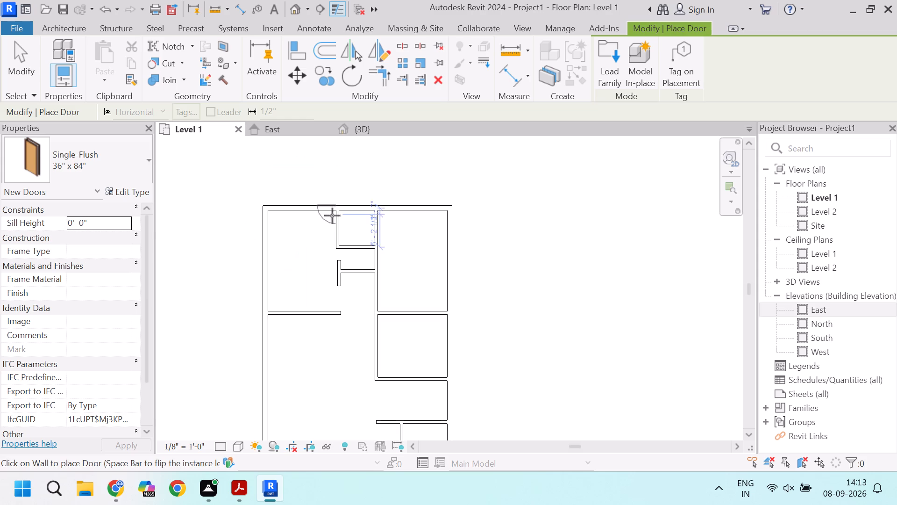
scroll(349, 207, up, 6)
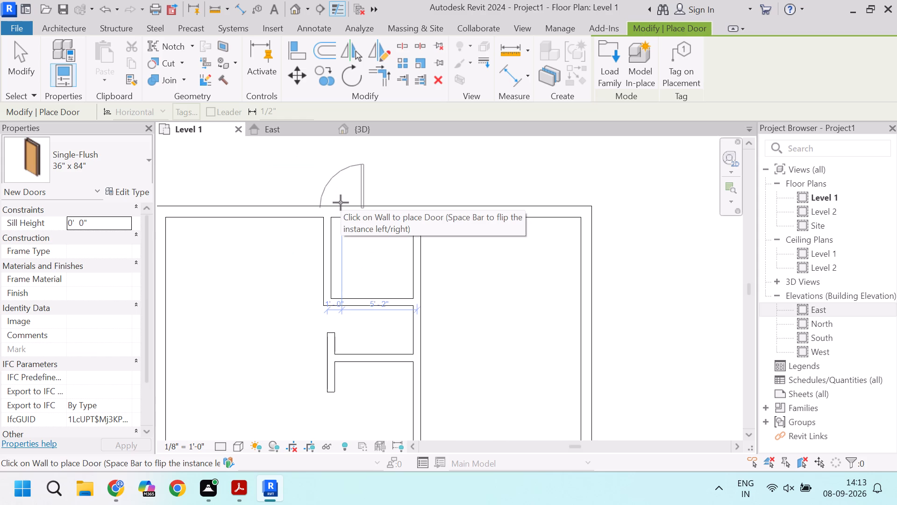
scroll(388, 237, up, 1)
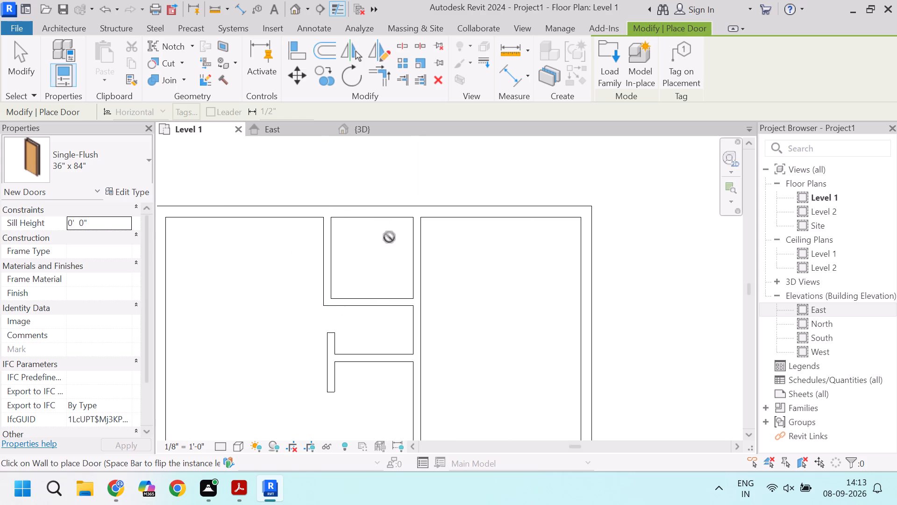
scroll(389, 237, up, 1)
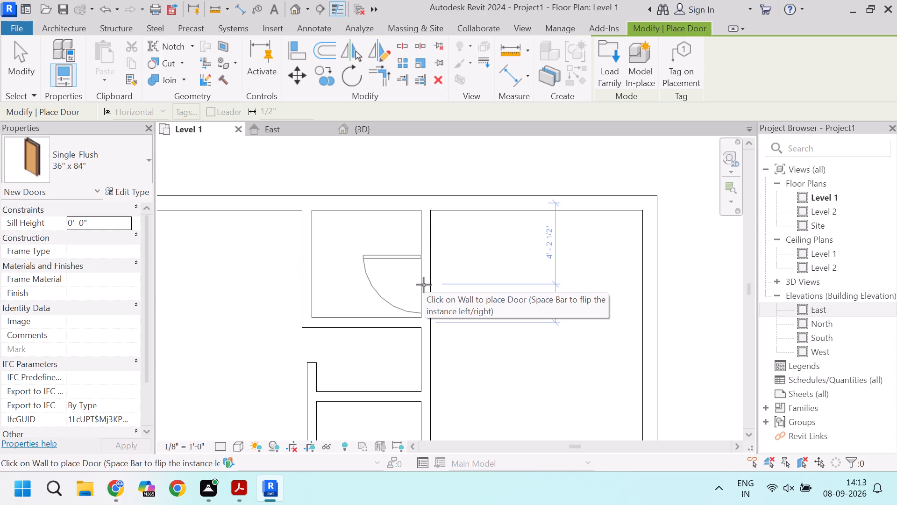
click(420, 287)
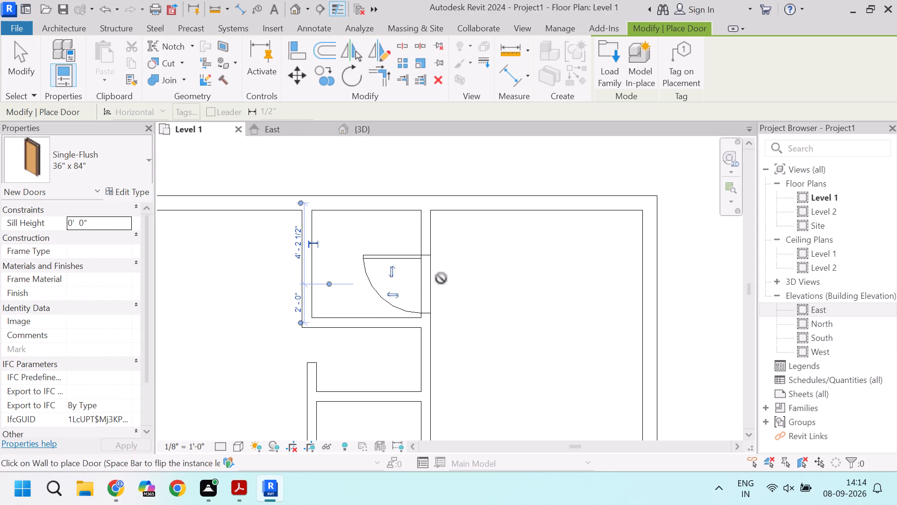
Place two 36" x 84" doors in the long north-south partition, swinging into the two east rooms, about 2'-0" and 2'-6" from their south partitions.
scroll(446, 359, down, 3)
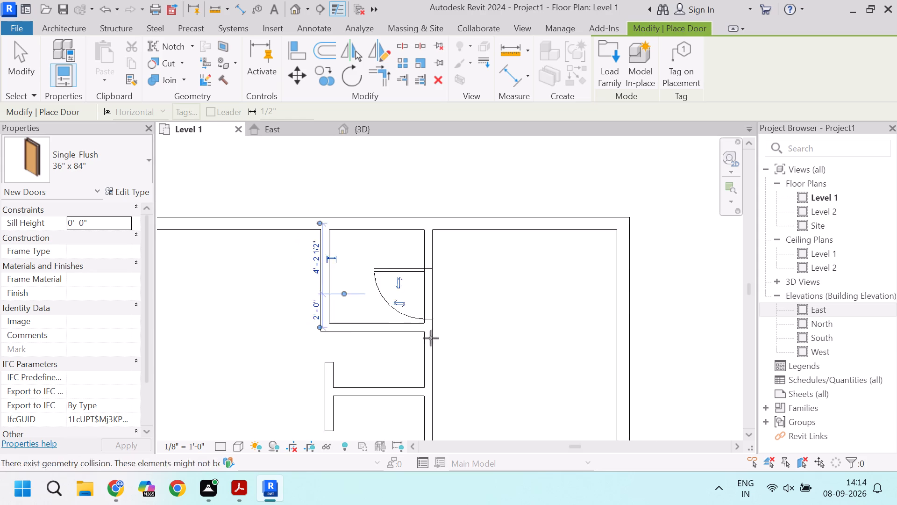
scroll(408, 302, down, 3)
scroll(441, 385, up, 3)
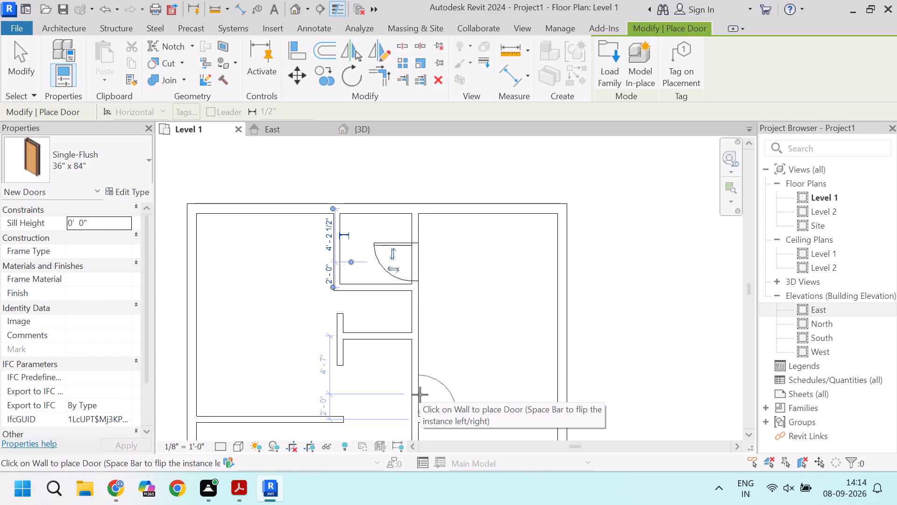
click(420, 395)
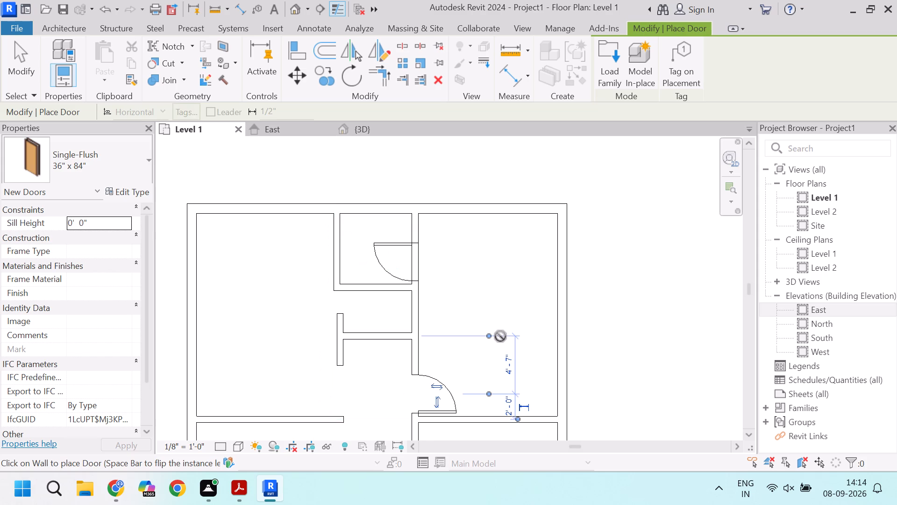
scroll(495, 333, down, 4)
middle_drag(487, 383, 390, 215)
scroll(370, 264, up, 3)
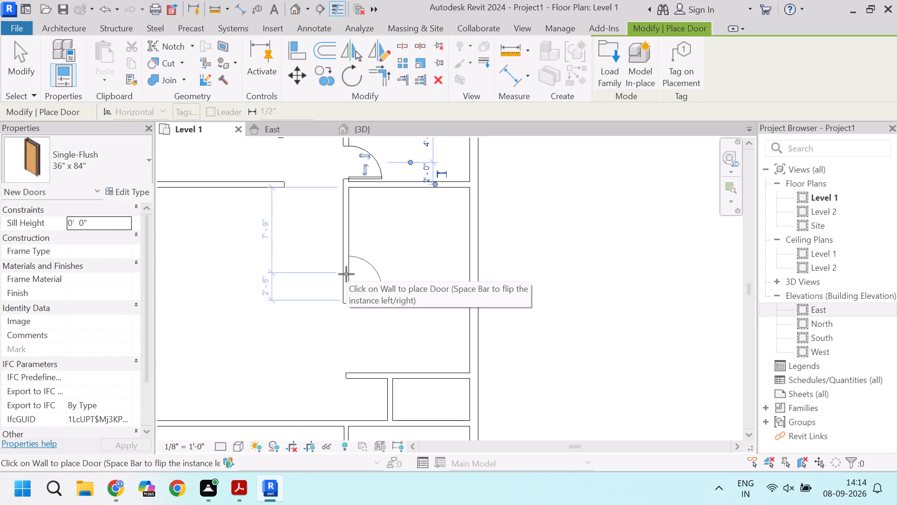
click(346, 274)
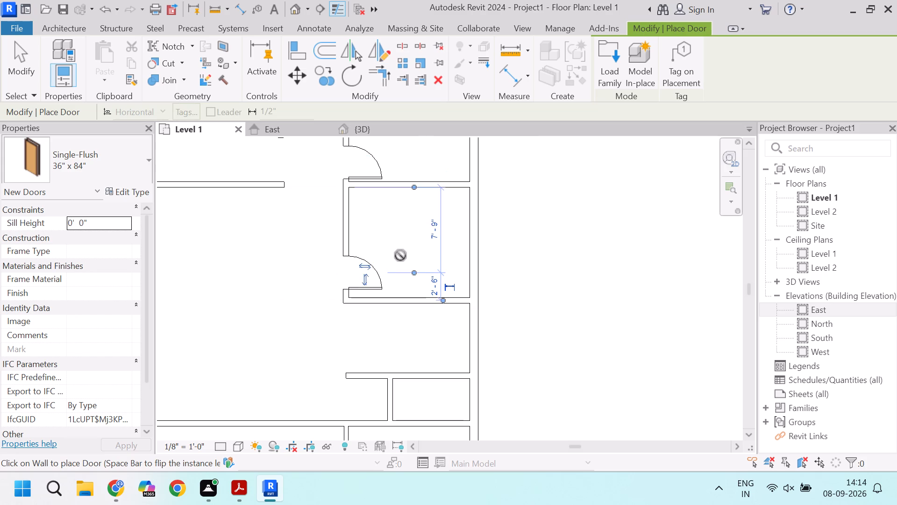
Place two 36" x 84" doors in the full-width partition: one swinging into the southeast room, one about 2'-6" west of the southern partition, swinging north.
scroll(319, 296, down, 4)
scroll(348, 393, up, 5)
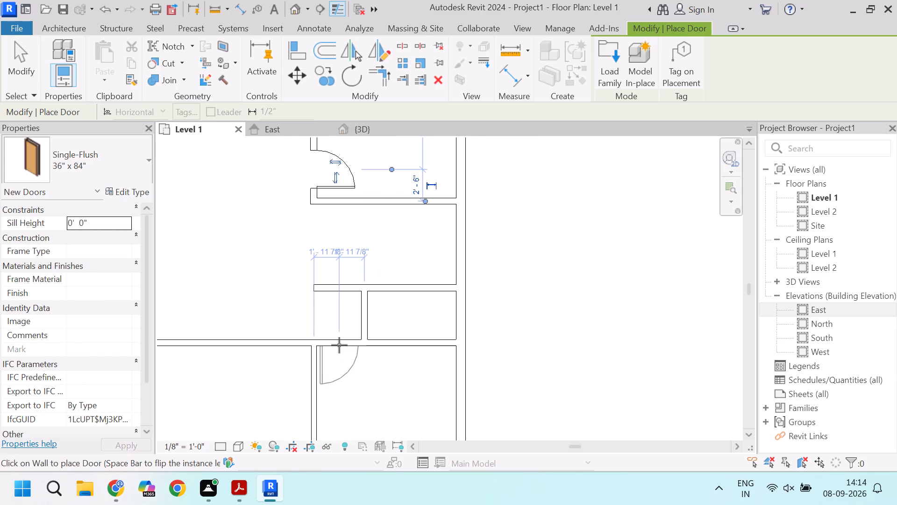
click(338, 344)
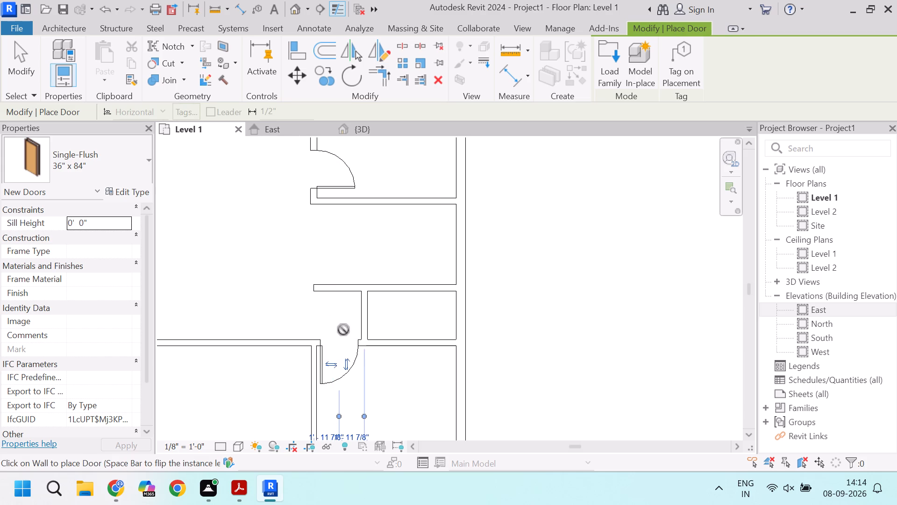
click(283, 335)
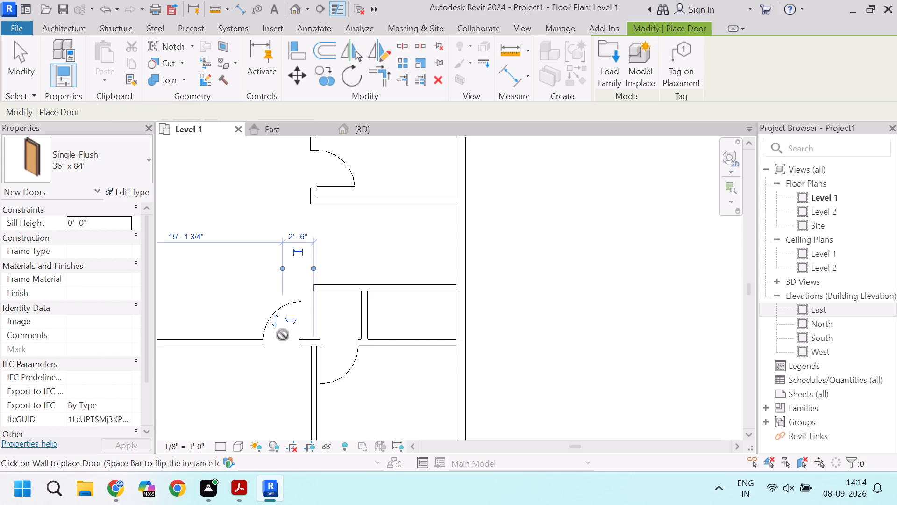
key(Escape)
key(Escape)
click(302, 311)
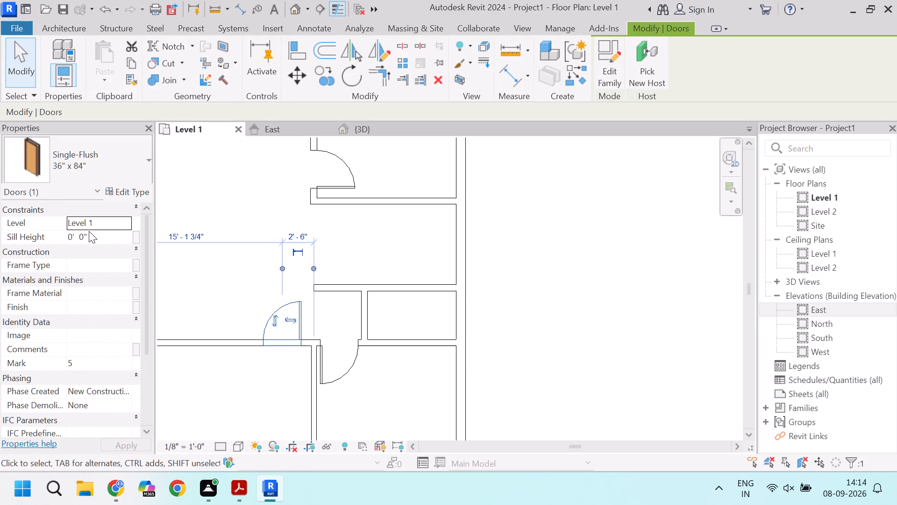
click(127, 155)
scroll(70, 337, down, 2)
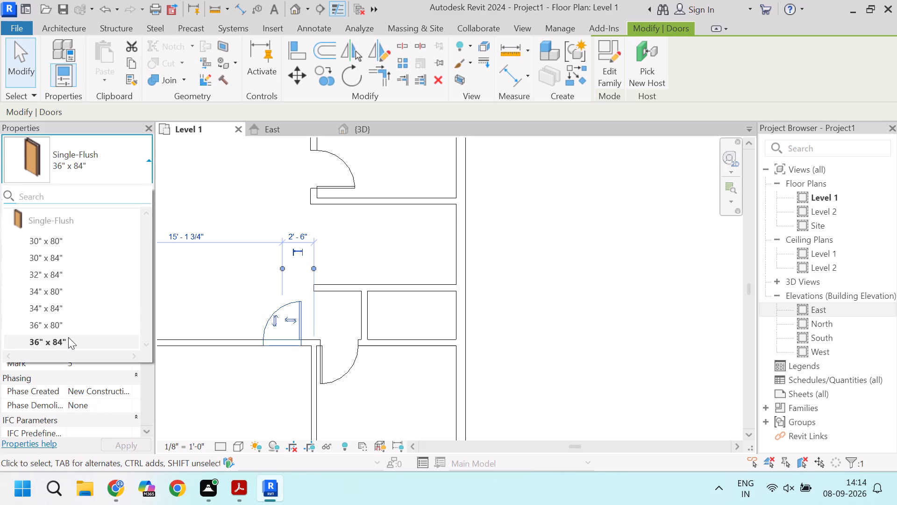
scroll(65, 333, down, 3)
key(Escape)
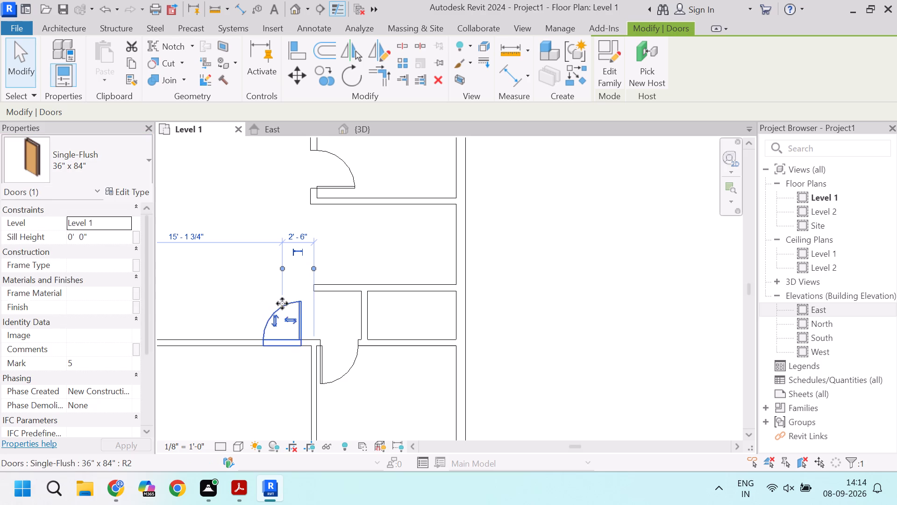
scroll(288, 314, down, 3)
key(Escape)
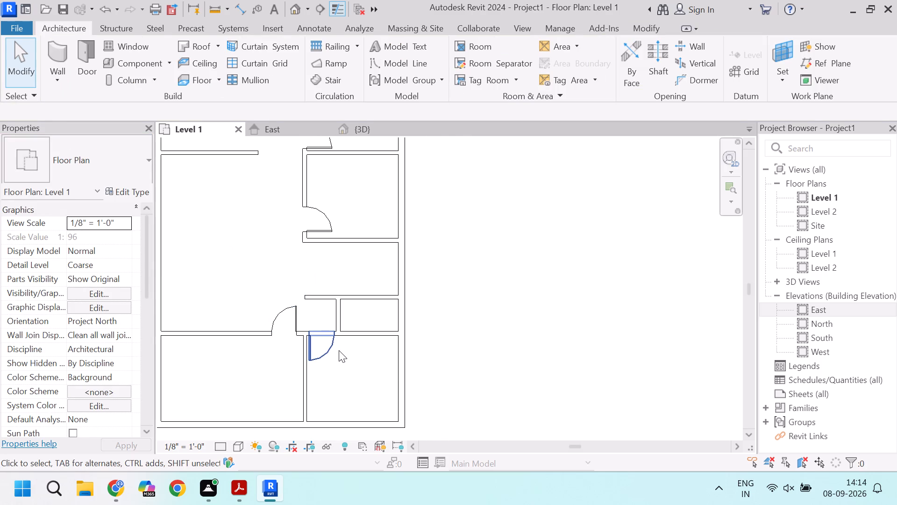
Flip the hand of the southwest room's door so it hinges on its west side, keeping its swing to the north.
scroll(288, 321, up, 2)
click(297, 316)
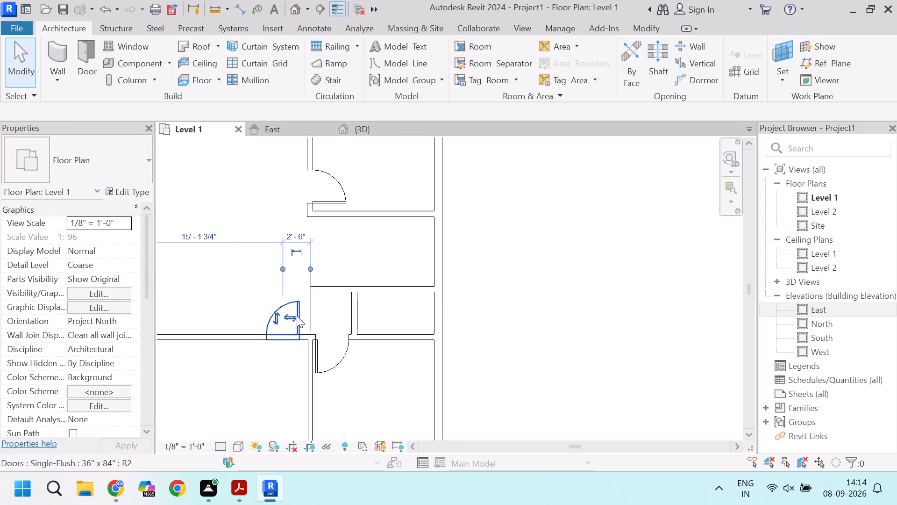
click(277, 316)
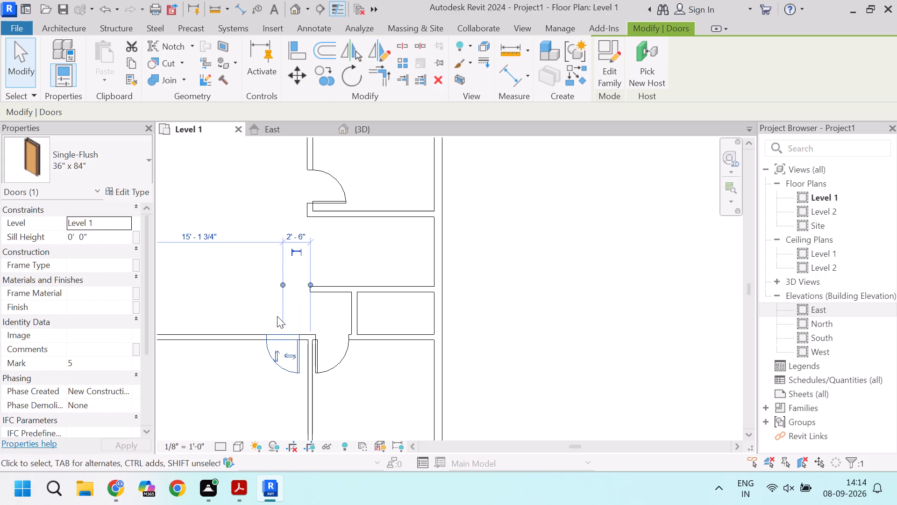
click(277, 355)
click(291, 317)
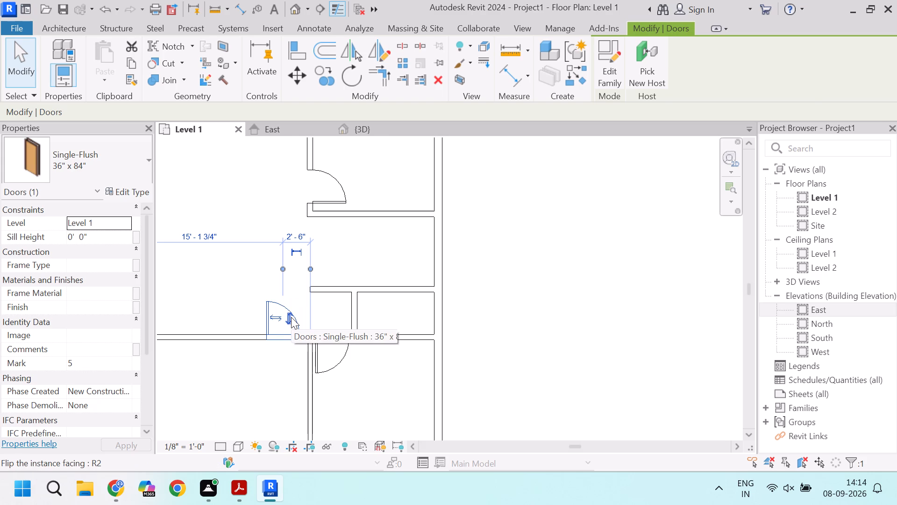
key(Escape)
Review the swings of the placed doors in the full-width partition and along the long north-south partition.
scroll(335, 336, down, 1)
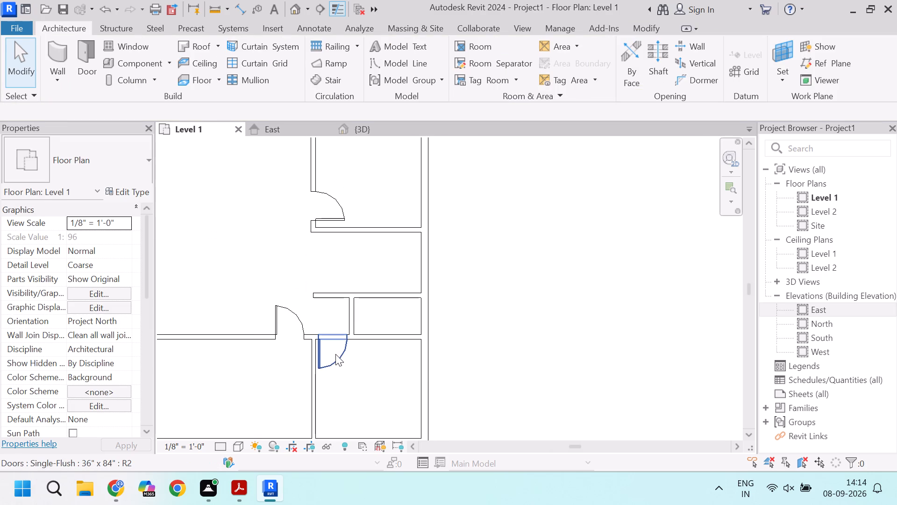
click(335, 354)
key(Escape)
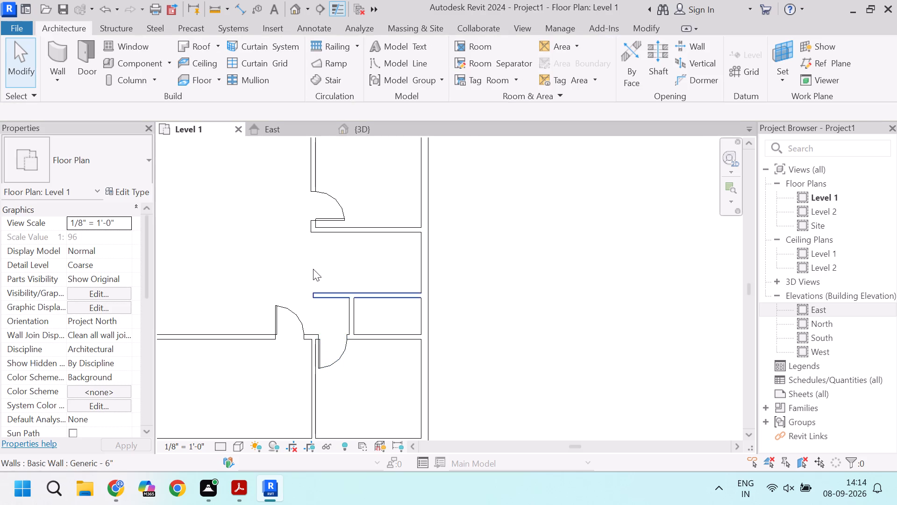
middle_drag(335, 238, 309, 306)
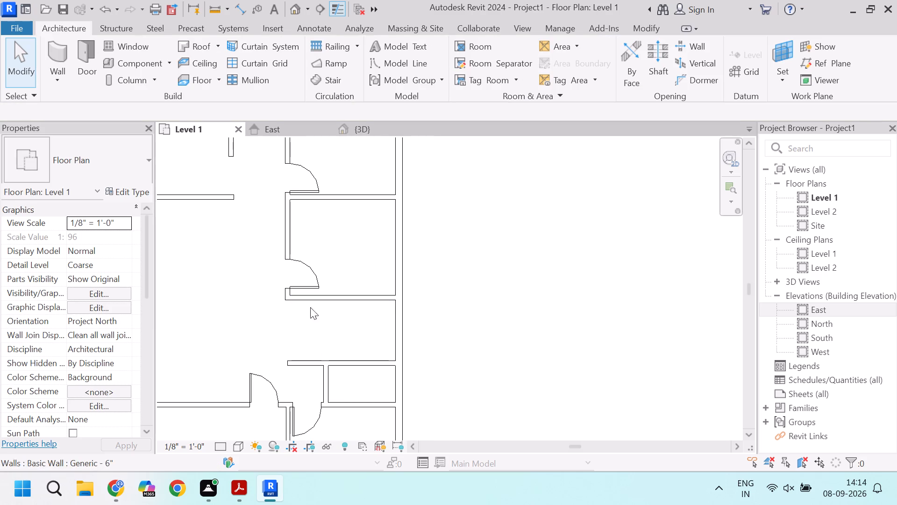
middle_drag(335, 243, 328, 339)
scroll(305, 281, up, 1)
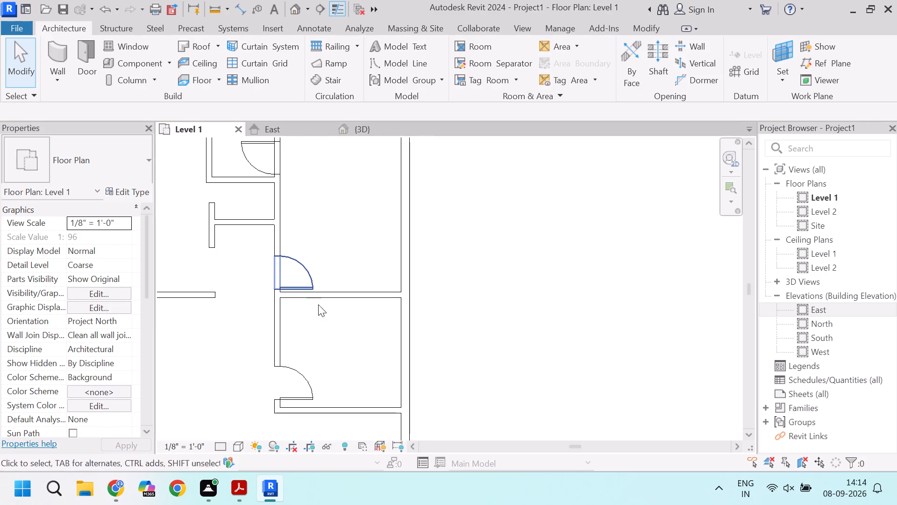
scroll(324, 314, down, 1)
scroll(304, 275, up, 1)
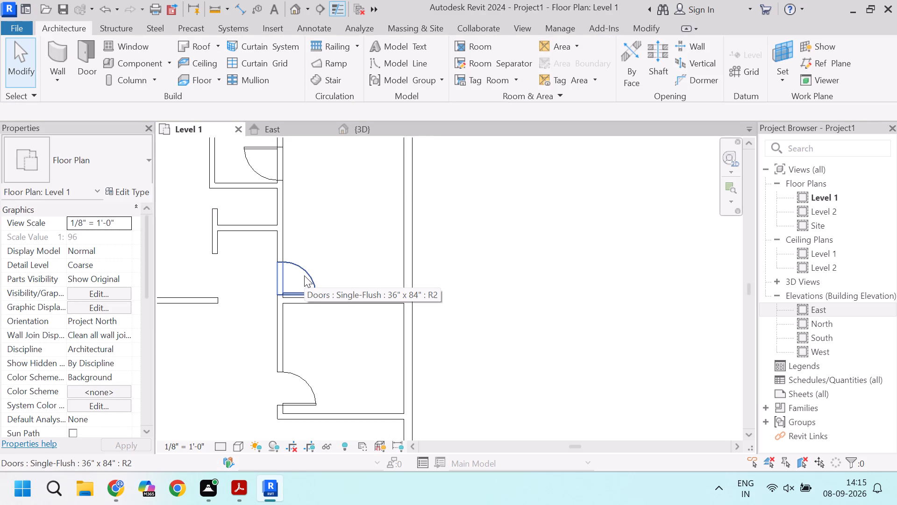
Examine the northeast room's door and its spacing from the adjoining partition.
scroll(306, 280, up, 3)
click(319, 285)
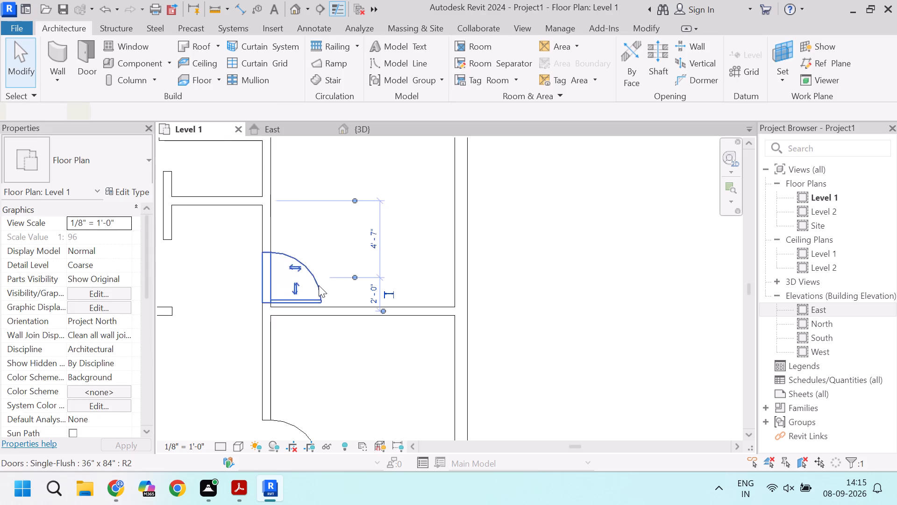
scroll(276, 284, up, 3)
scroll(342, 339, down, 3)
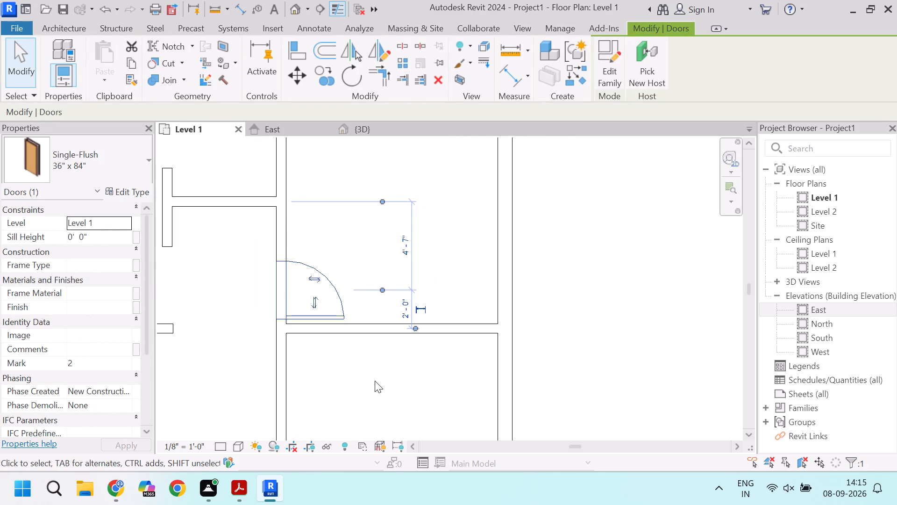
key(Escape)
scroll(372, 378, down, 2)
scroll(347, 327, up, 1)
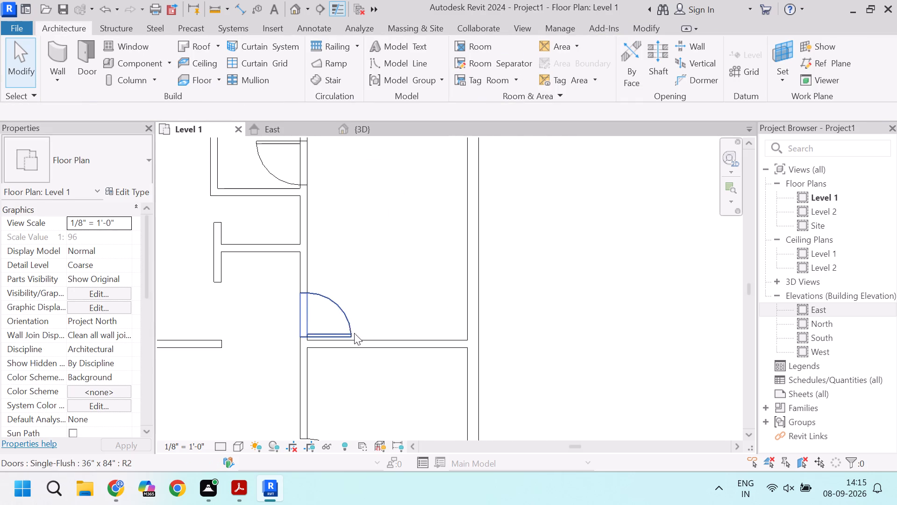
scroll(403, 353, up, 2)
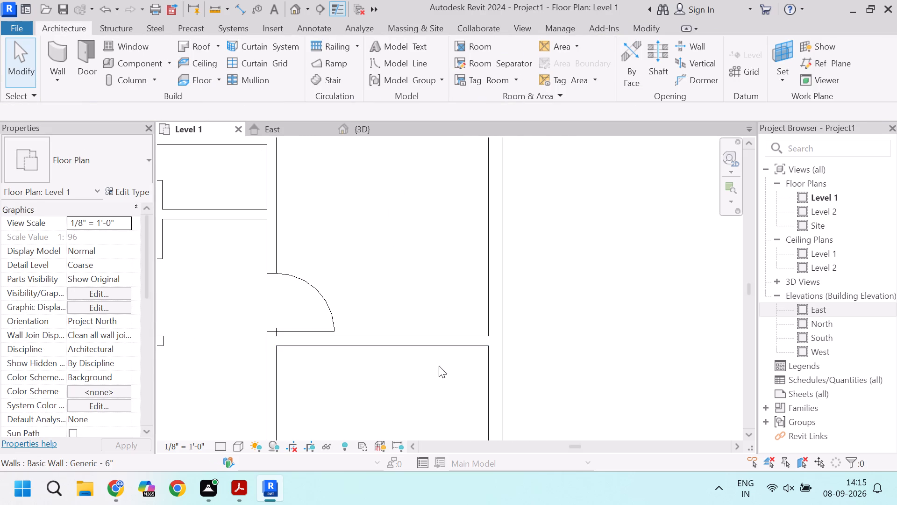
scroll(385, 368, down, 3)
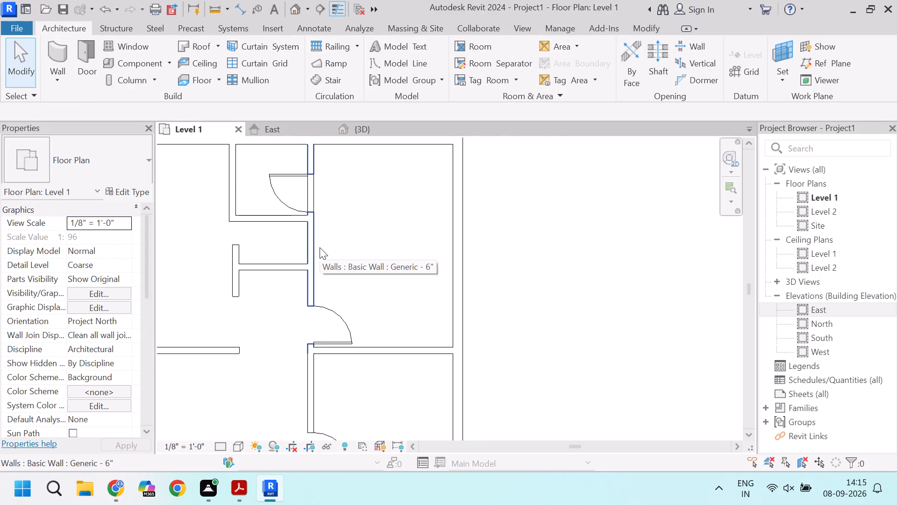
Flip the small north room's door so it hinges on its south side, keeping its swing into that room.
middle_drag(310, 238, 302, 298)
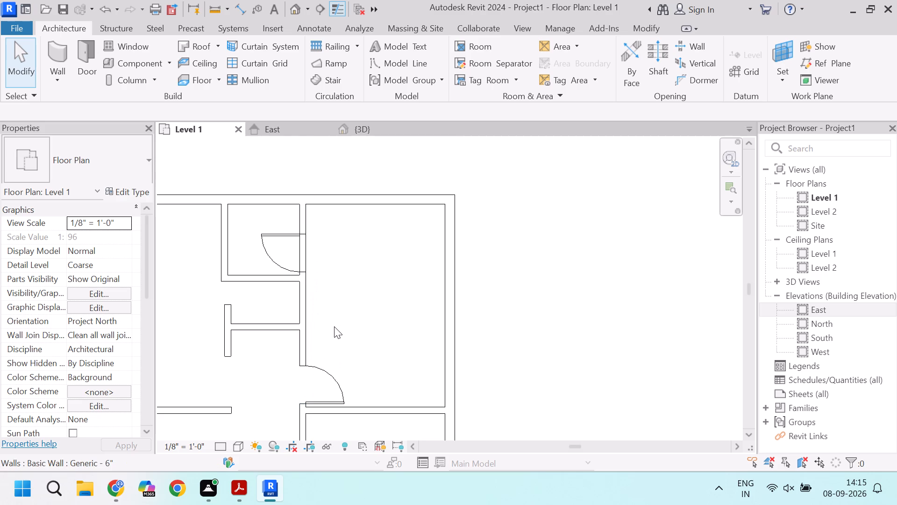
click(282, 229)
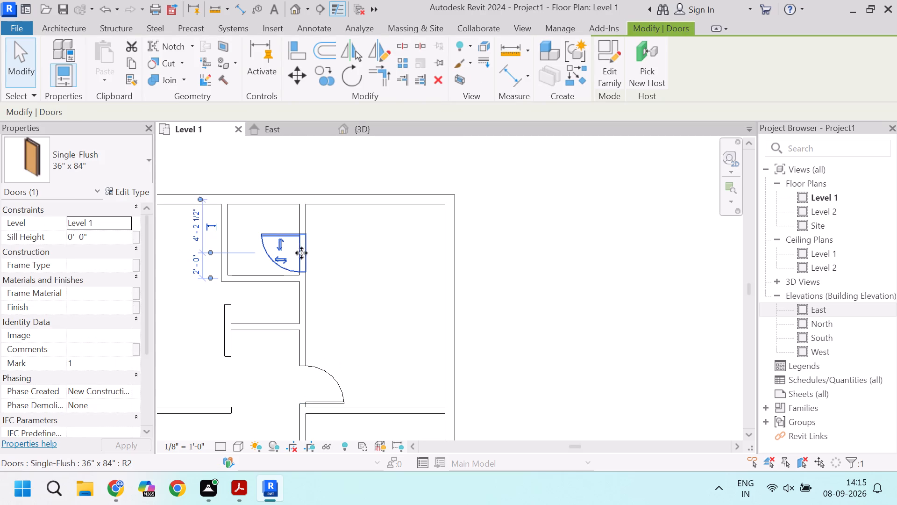
click(278, 245)
click(375, 282)
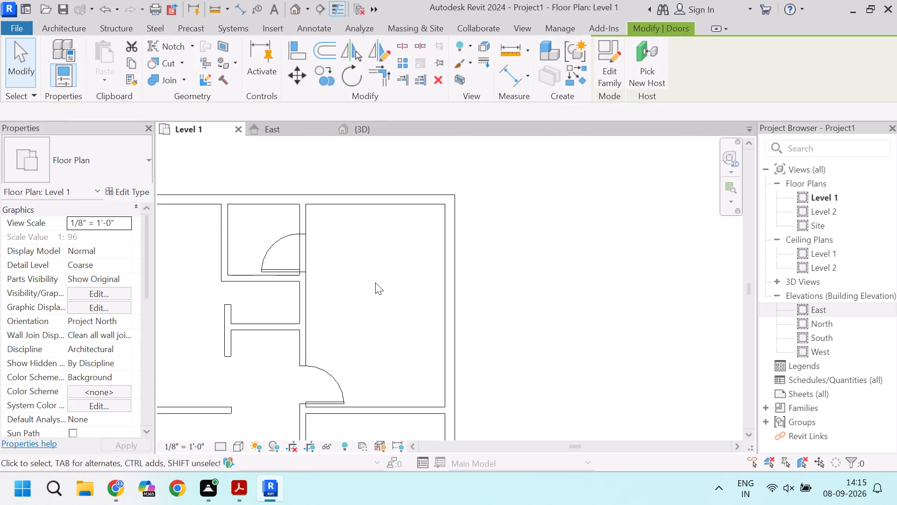
Change the small north room's door to the Single-Flush 30" x 84" type.
scroll(381, 285, down, 2)
scroll(325, 263, up, 4)
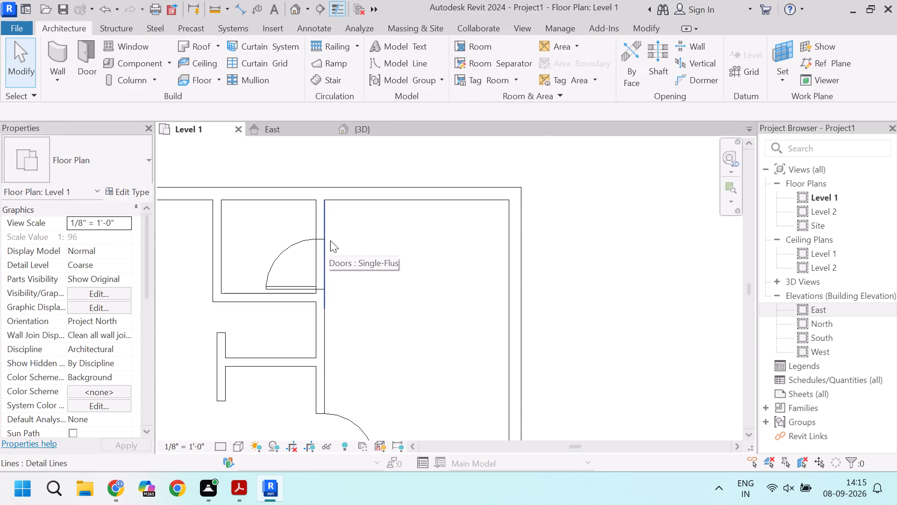
scroll(344, 272, down, 7)
scroll(274, 260, up, 2)
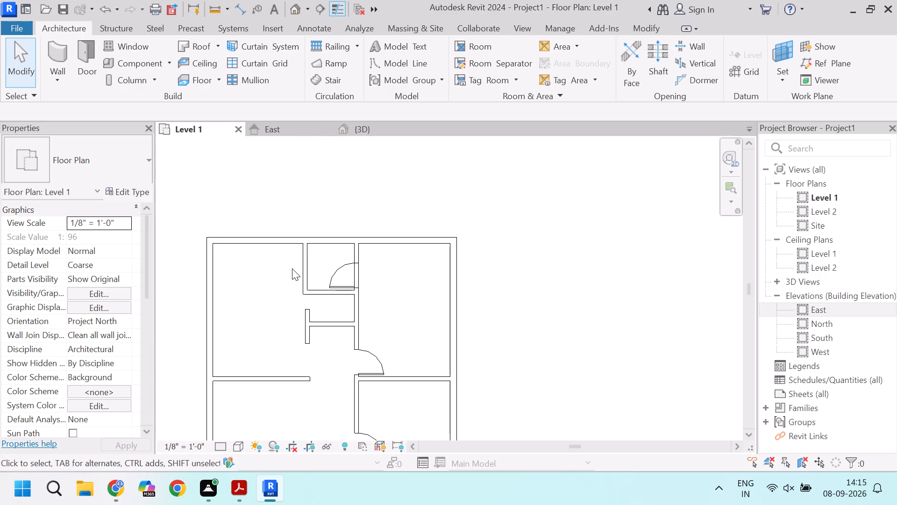
click(345, 267)
click(108, 167)
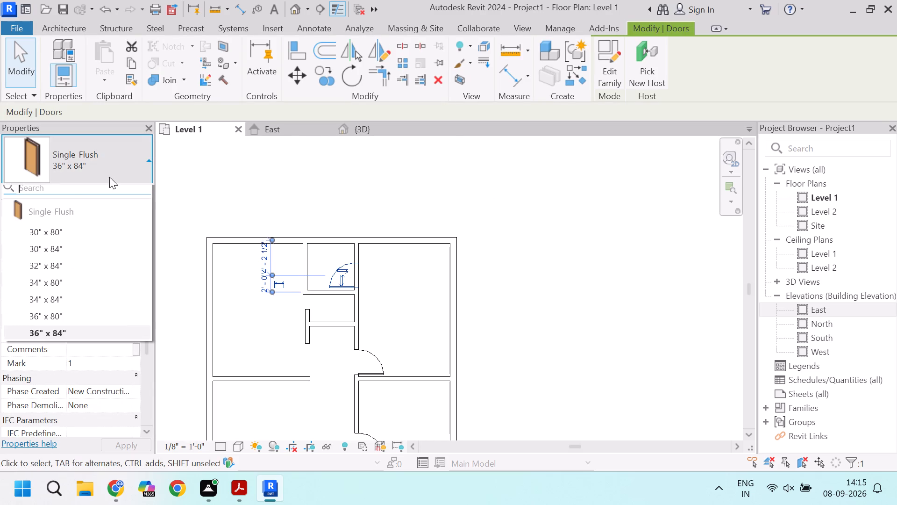
scroll(71, 256, up, 2)
scroll(74, 291, down, 1)
scroll(76, 296, up, 2)
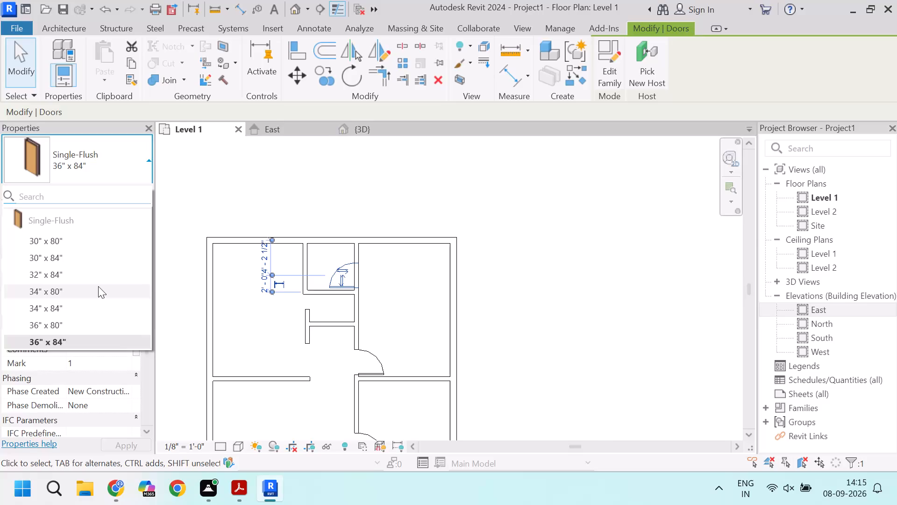
click(81, 259)
scroll(221, 301, down, 2)
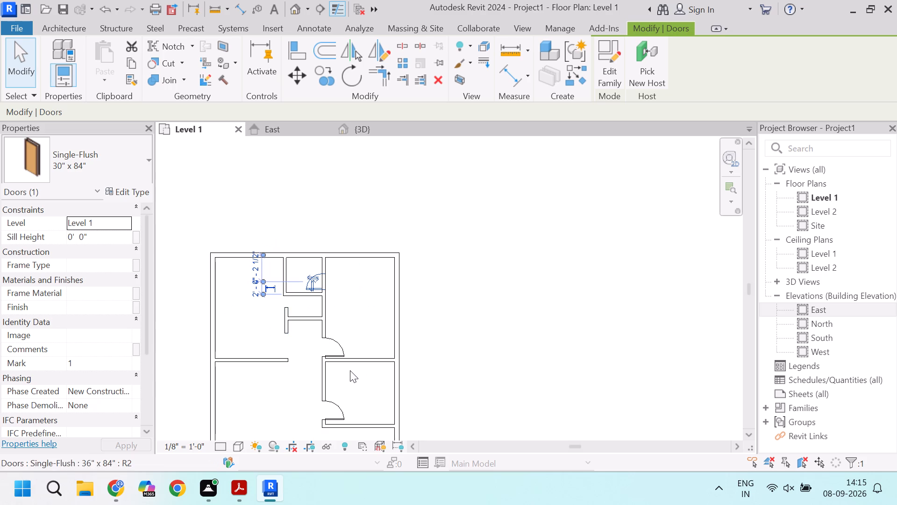
scroll(351, 376, up, 1)
scroll(238, 308, down, 2)
scroll(322, 380, up, 3)
scroll(188, 299, down, 4)
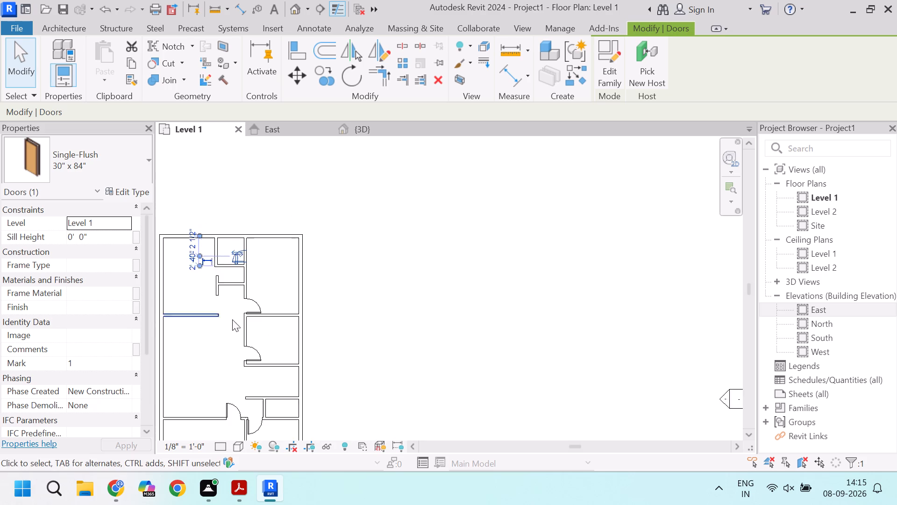
scroll(251, 311, up, 2)
scroll(262, 273, down, 2)
scroll(273, 343, down, 2)
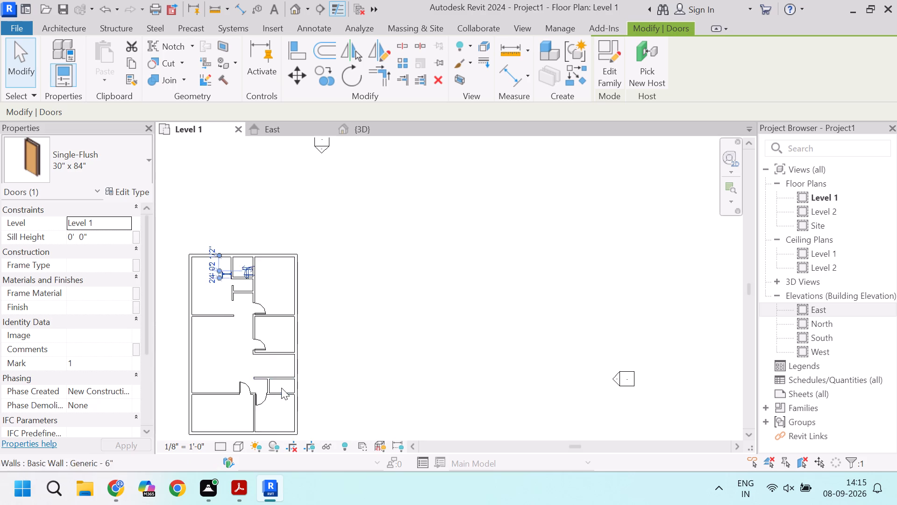
scroll(281, 388, up, 3)
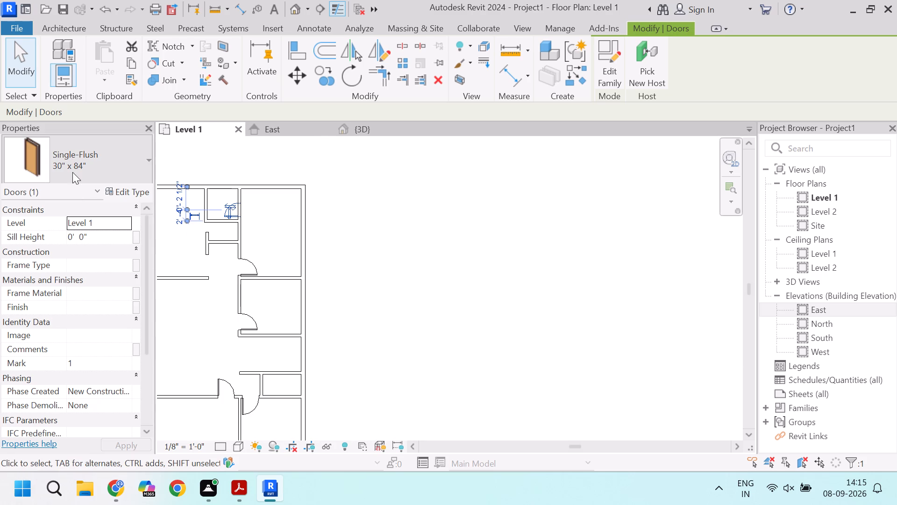
key(Escape)
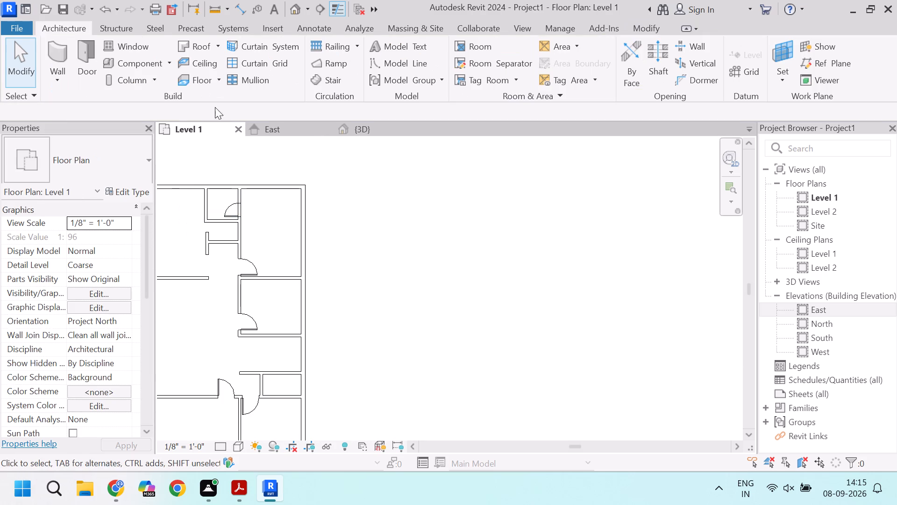
Place a Single-Flush 30" x 84" door in the small southeast closet's west partition, swinging east, about 1'-8" from the north partition and 2'-8" from the south.
click(91, 56)
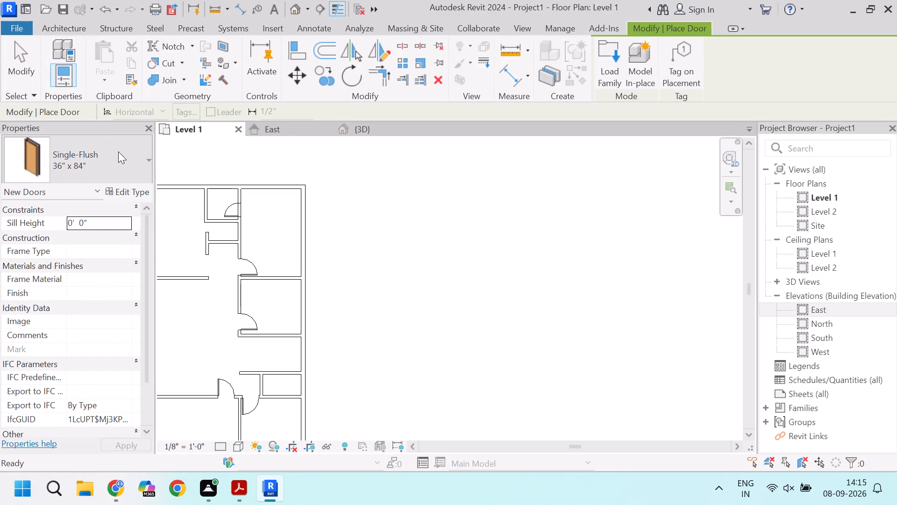
click(119, 151)
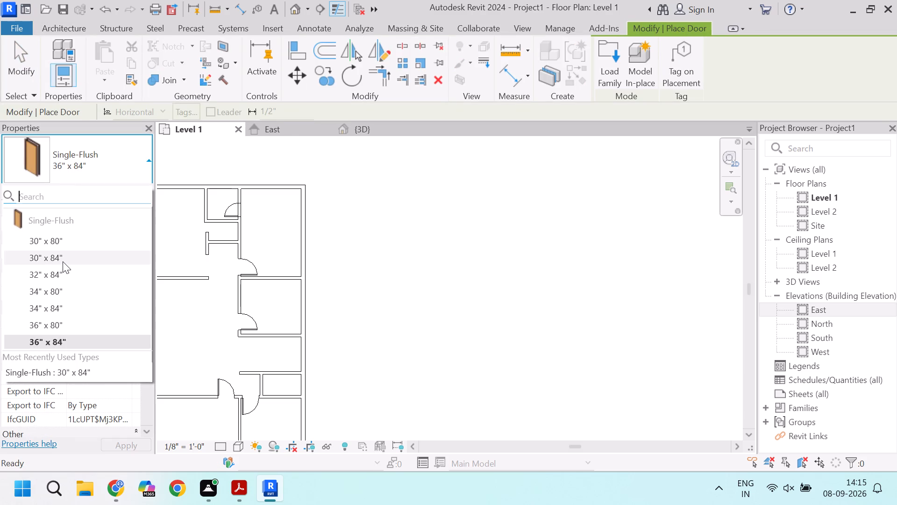
click(63, 261)
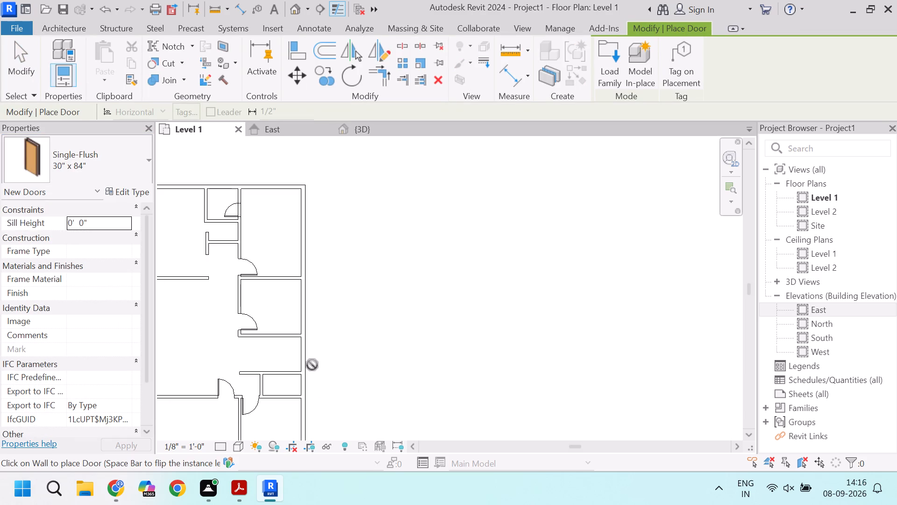
scroll(269, 400, up, 3)
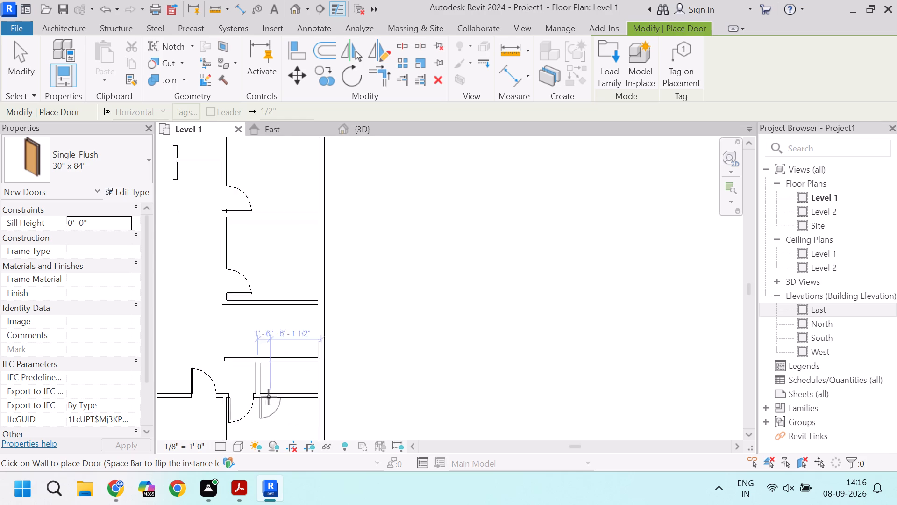
scroll(269, 397, up, 6)
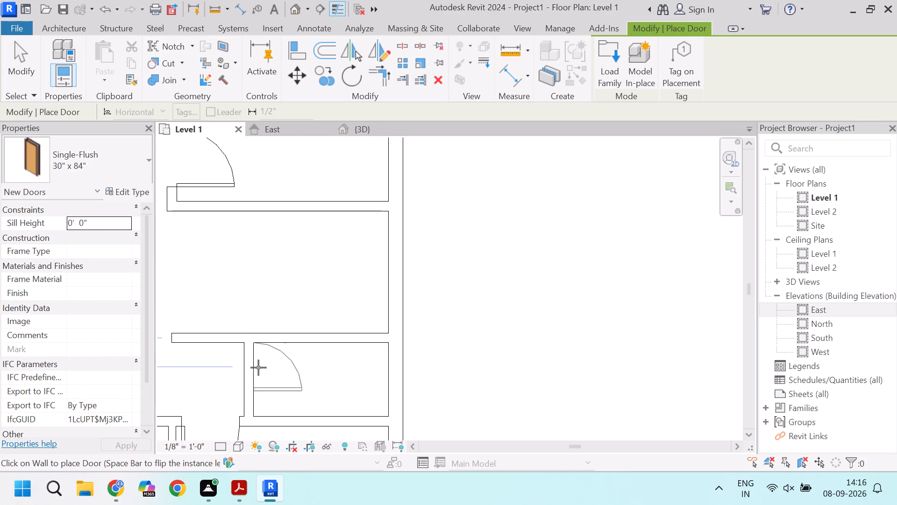
scroll(257, 376, up, 2)
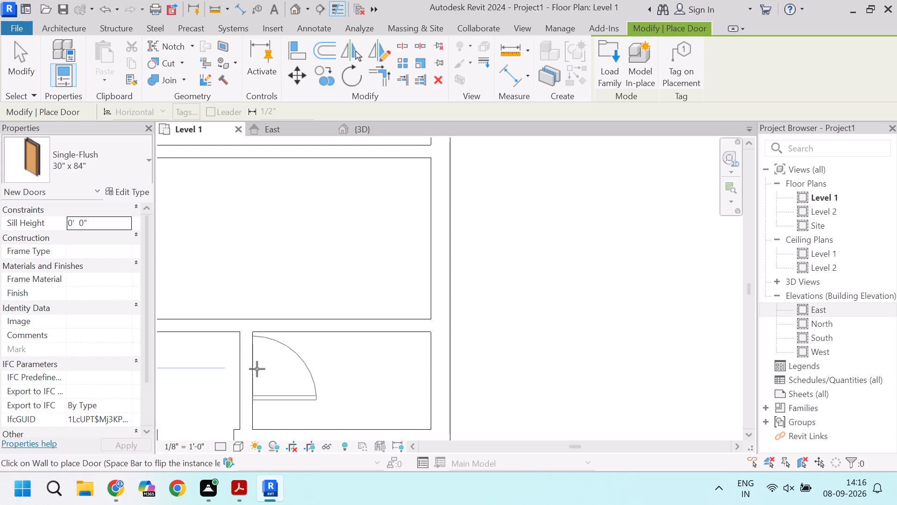
click(257, 369)
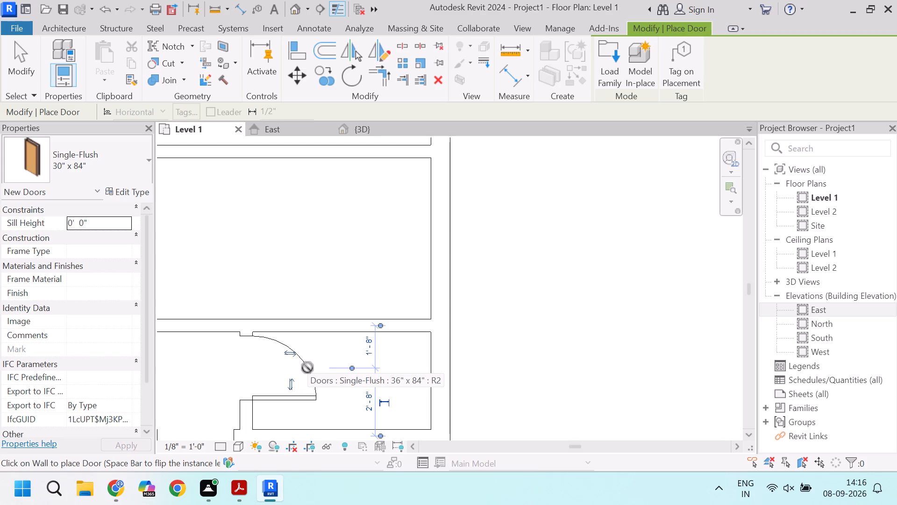
scroll(307, 368, down, 3)
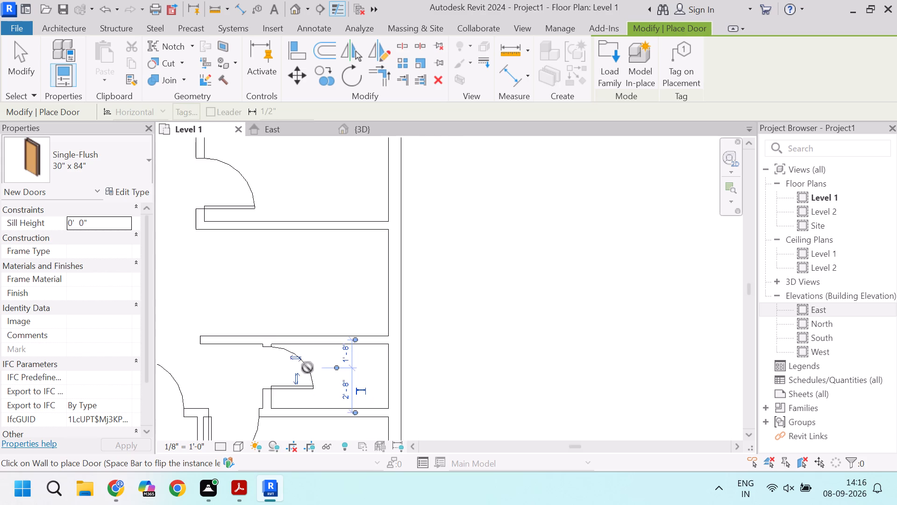
scroll(314, 378, down, 4)
key(Escape)
scroll(306, 371, up, 3)
key(Escape)
Flip the small southeast closet's door so it hinges on its north side, still swinging east into the closet.
click(313, 368)
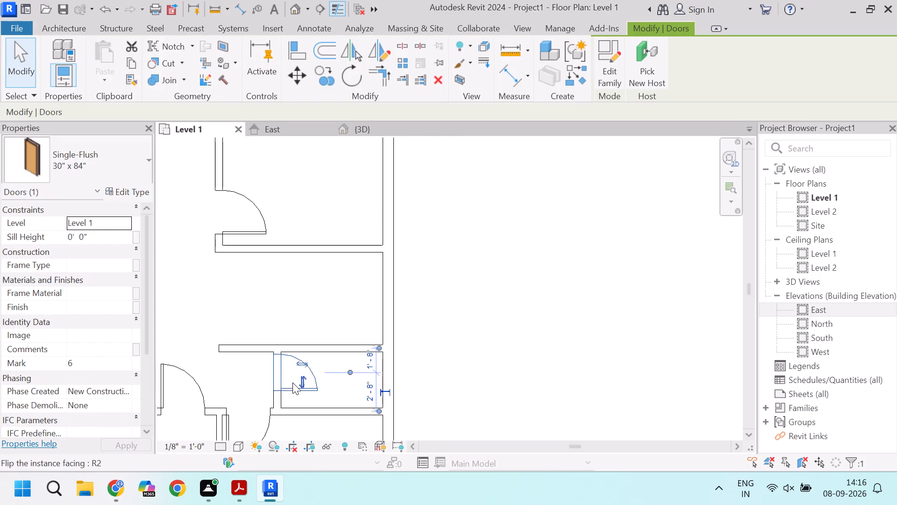
click(299, 381)
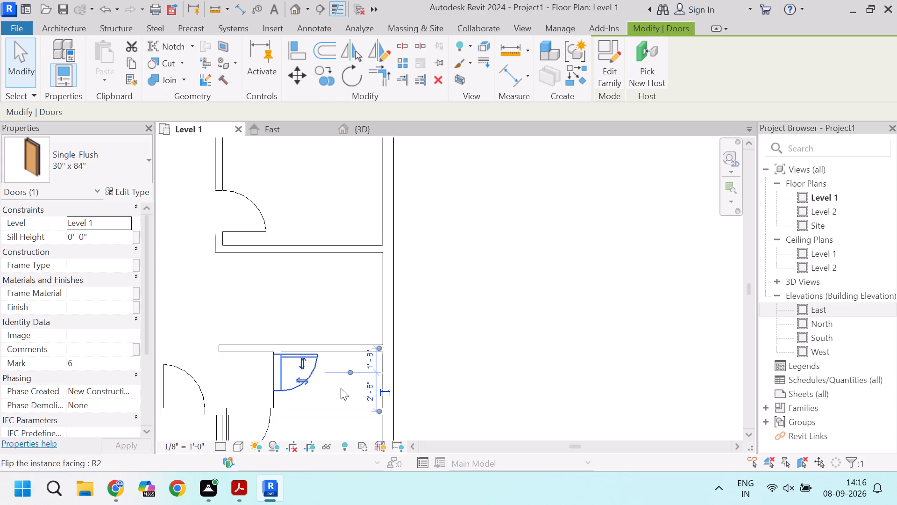
key(Escape)
Delete the two detail lines running along both faces of the partition at the small north room's door.
scroll(329, 393, down, 2)
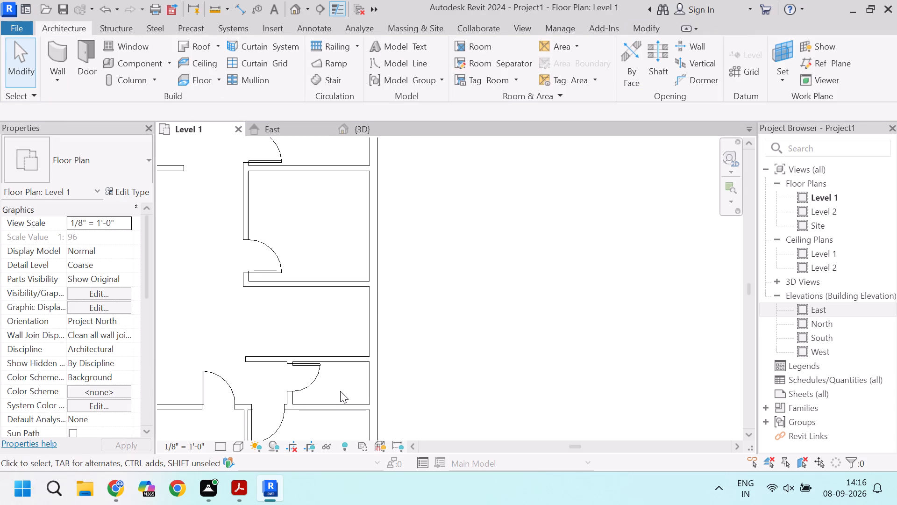
scroll(340, 391, down, 5)
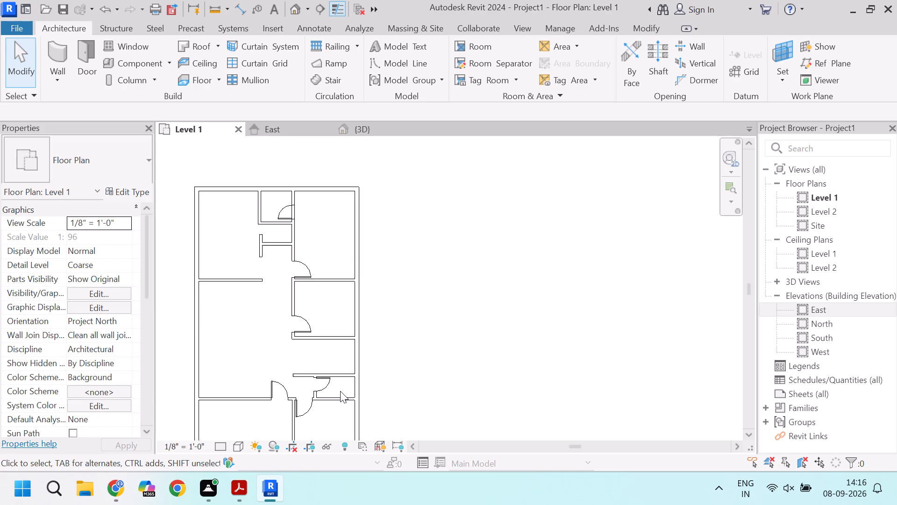
scroll(312, 241, up, 2)
scroll(277, 204, up, 3)
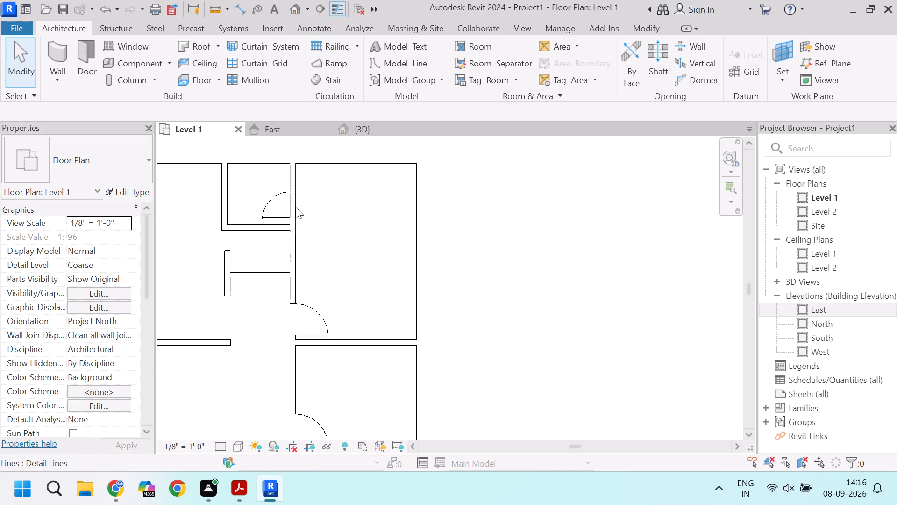
scroll(295, 207, up, 1)
click(292, 178)
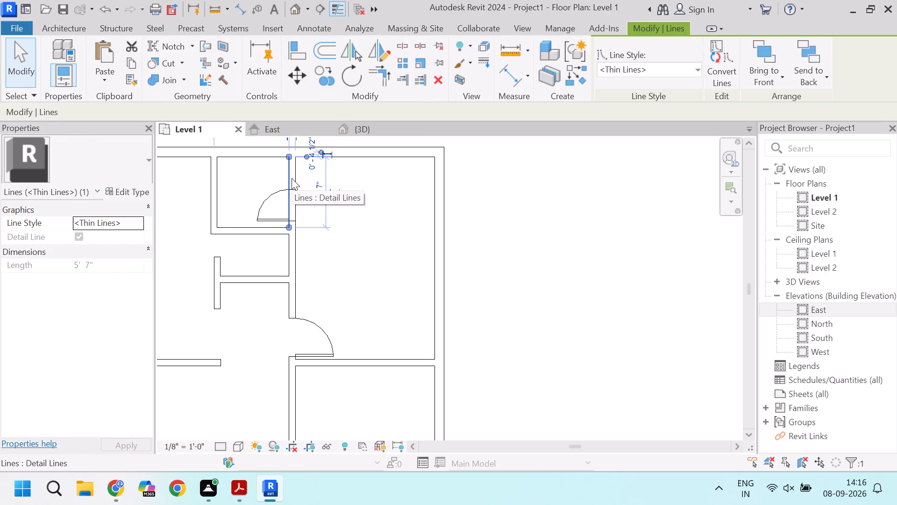
key(Delete)
click(296, 184)
key(Delete)
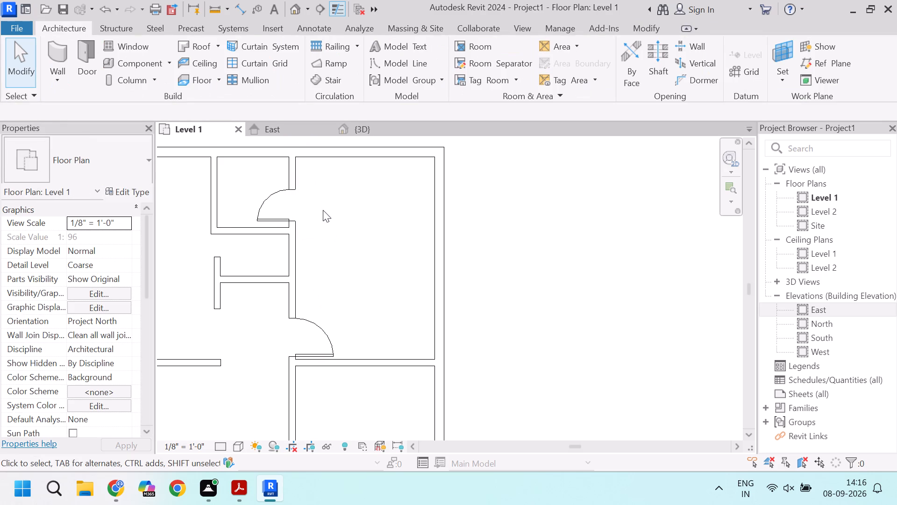
Inspect the Single-Flush 36" x 84" door near the south end of the northeast room's west partition on the Level 1 plan.
scroll(311, 246, down, 4)
scroll(319, 290, up, 7)
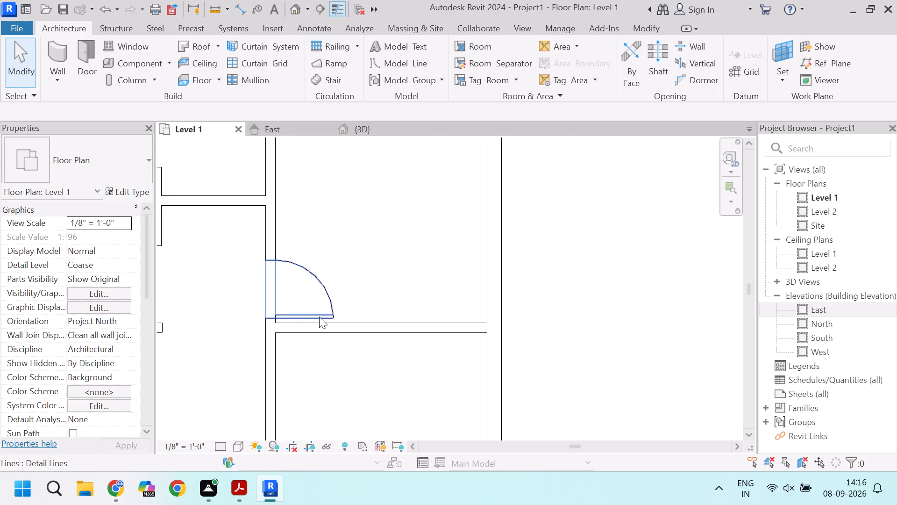
scroll(319, 317, up, 3)
click(311, 319)
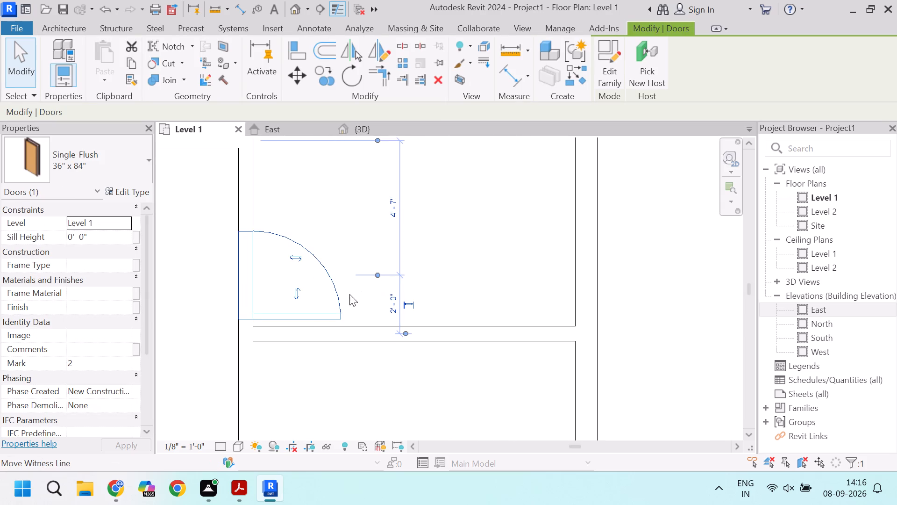
key(Escape)
scroll(336, 243, down, 2)
scroll(349, 286, down, 5)
middle_drag(357, 232, 315, 259)
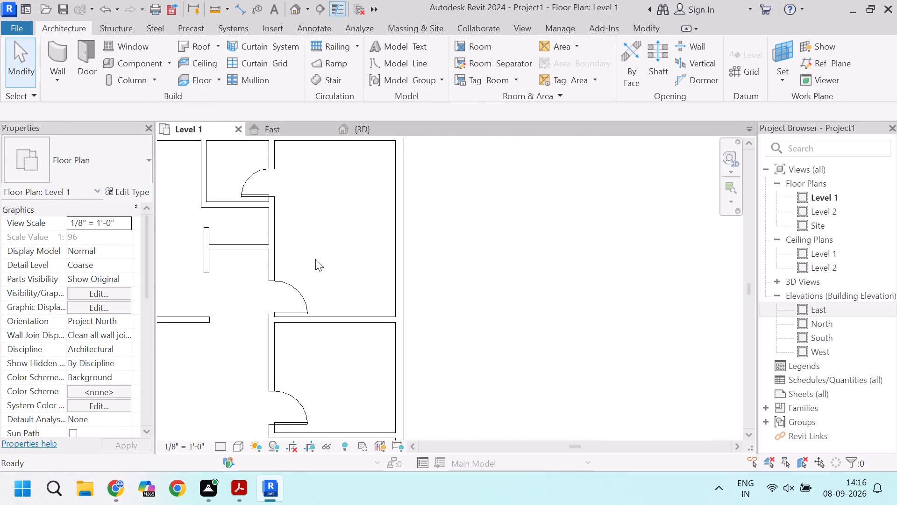
scroll(315, 259, down, 4)
Examine the walls, partitions and placed doors of the whole building in the 3D view from several sides.
click(349, 131)
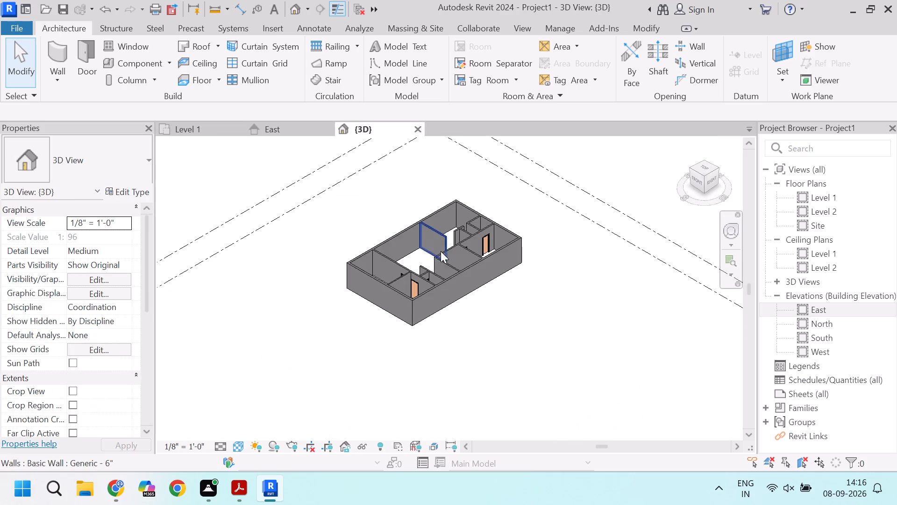
scroll(459, 258, up, 6)
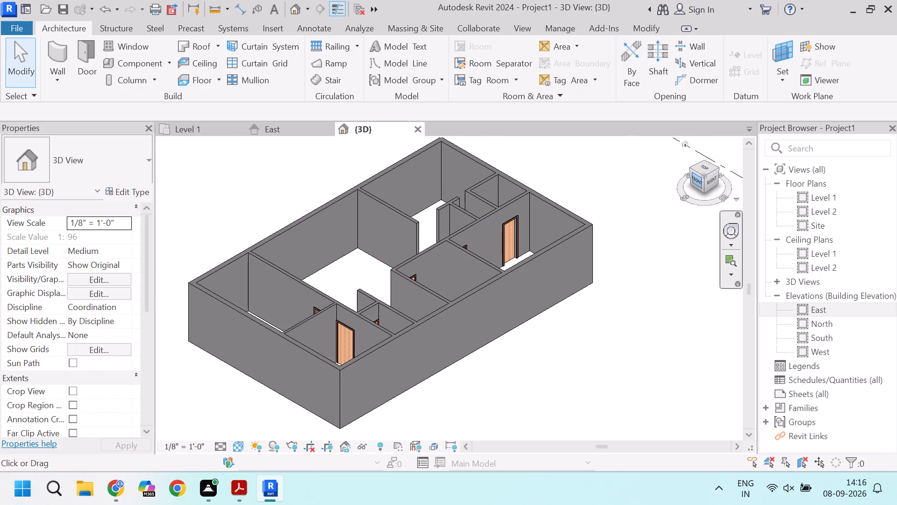
drag(702, 182, 639, 171)
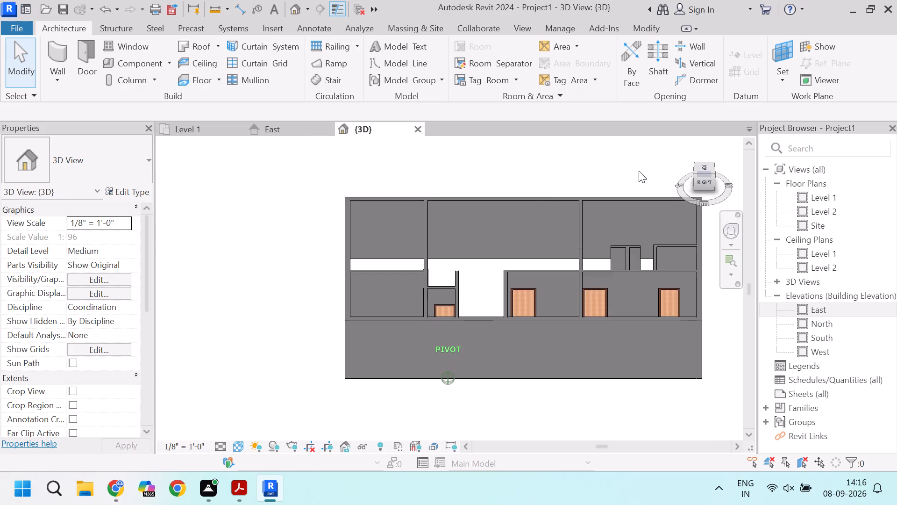
drag(639, 171, 183, 163)
scroll(355, 335, up, 7)
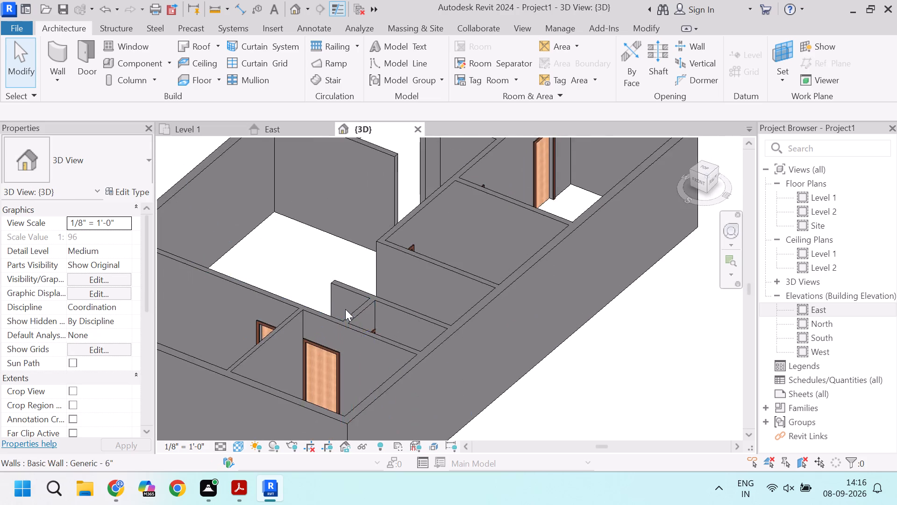
scroll(345, 309, up, 2)
middle_drag(324, 343, 425, 355)
scroll(336, 294, down, 10)
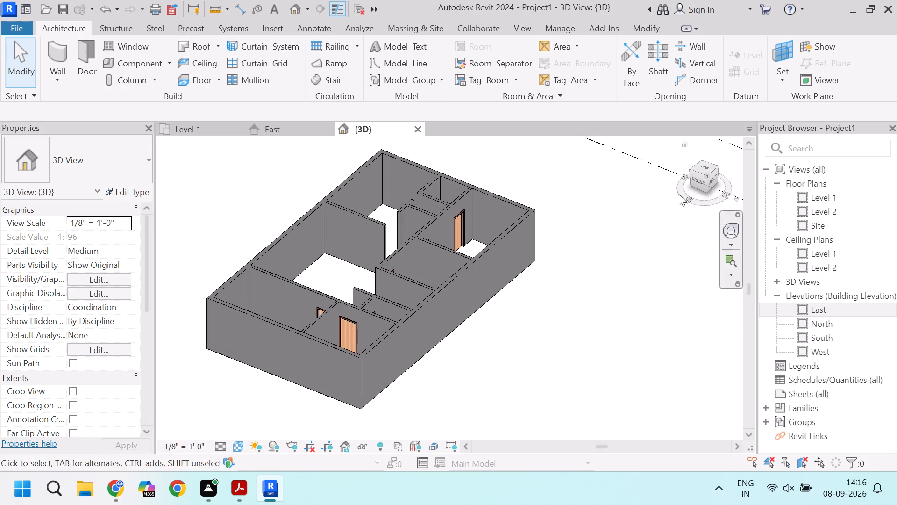
drag(703, 180, 243, 202)
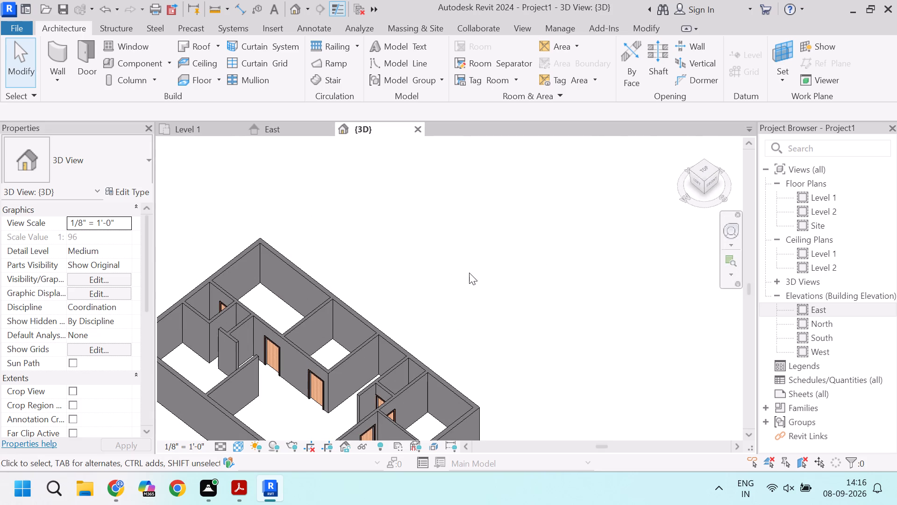
scroll(207, 335, up, 6)
scroll(321, 329, down, 3)
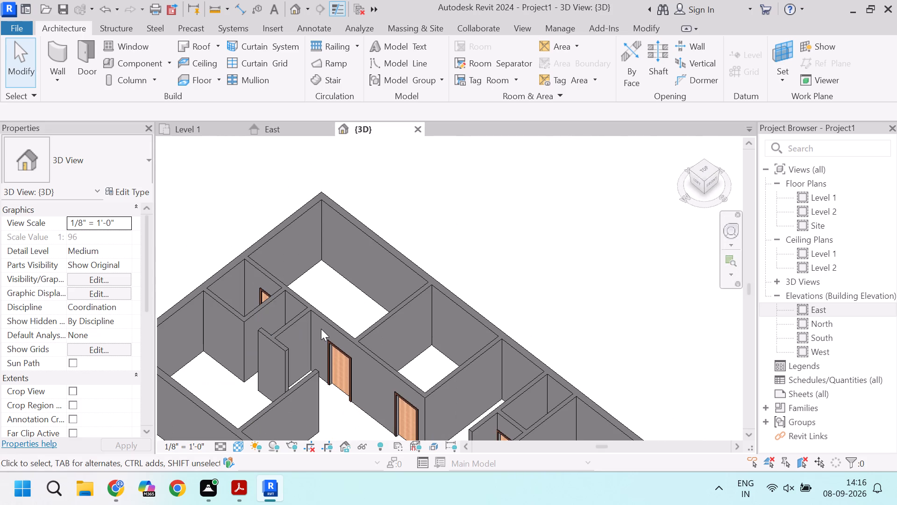
scroll(295, 335, down, 2)
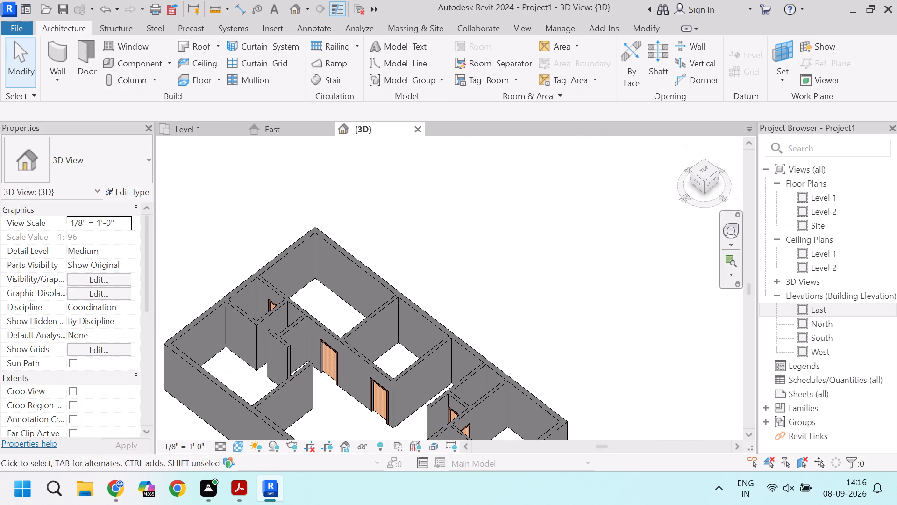
drag(709, 177, 668, 182)
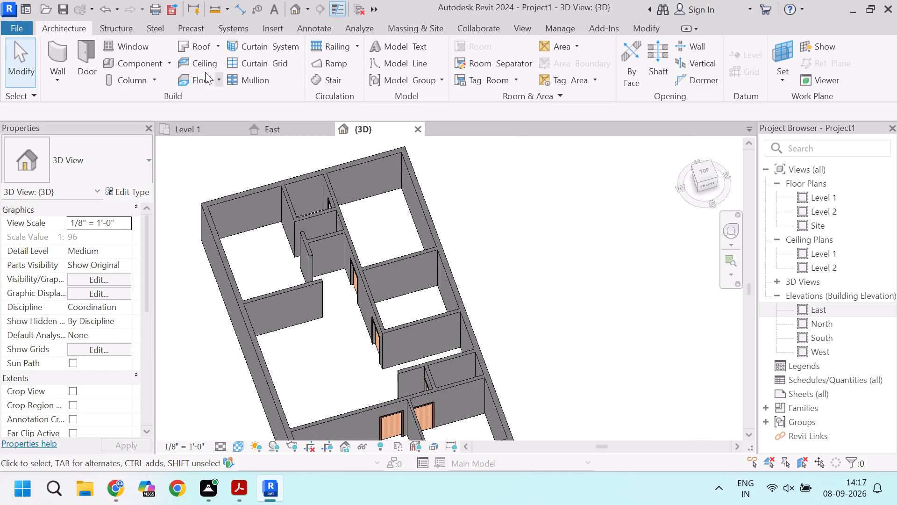
Start placing a component and look through the component types already loaded in the project.
click(139, 65)
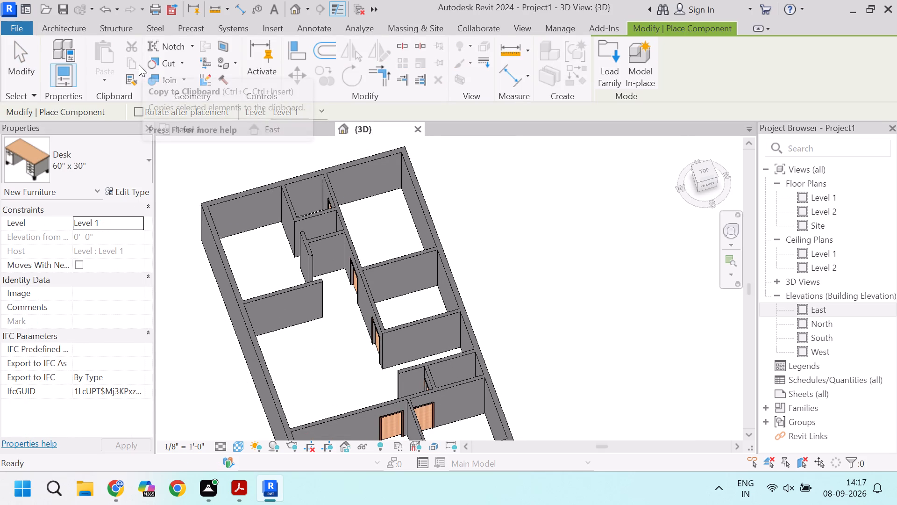
click(108, 163)
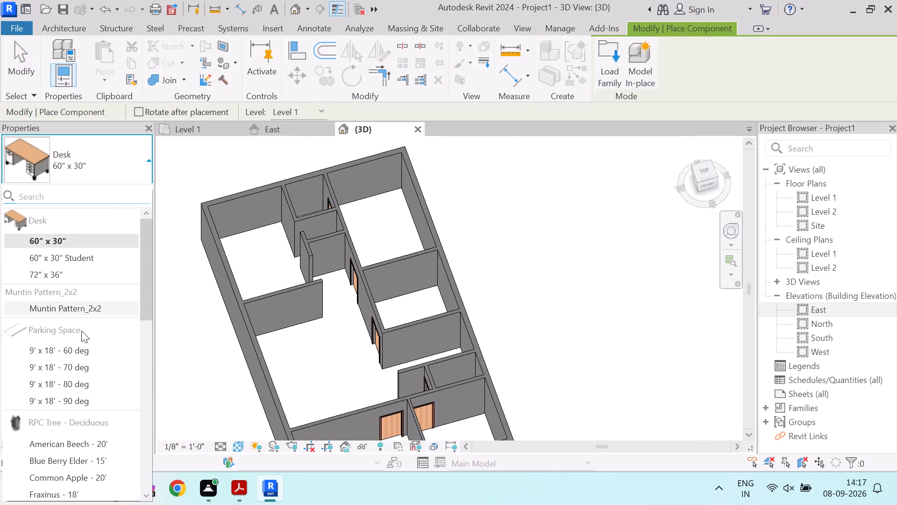
scroll(87, 347, down, 7)
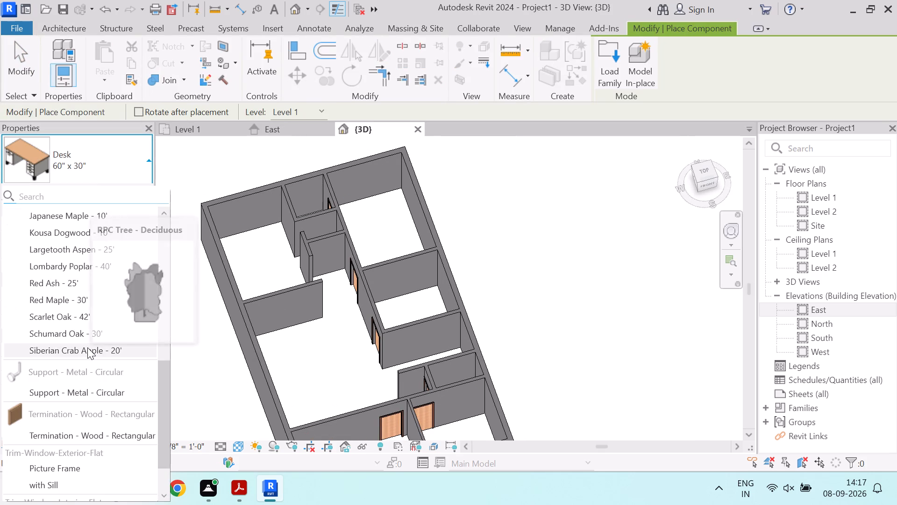
scroll(87, 347, down, 8)
scroll(92, 375, up, 3)
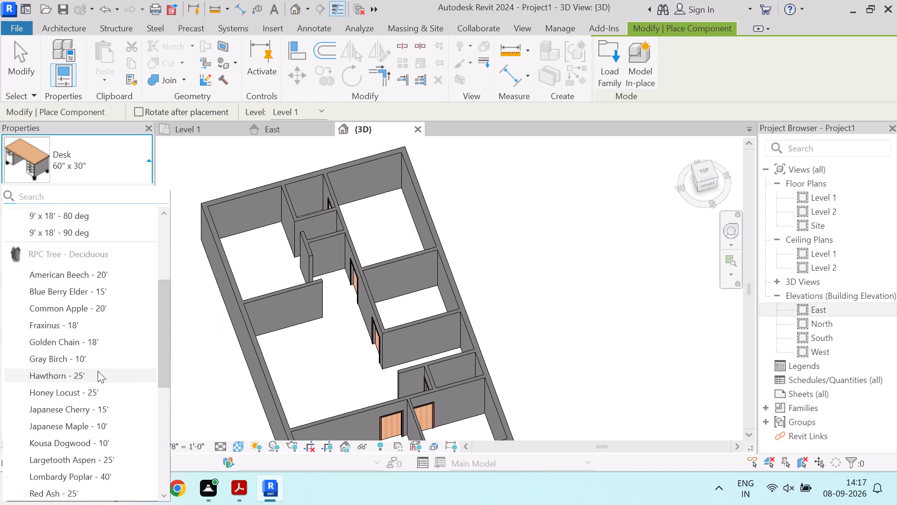
scroll(98, 371, up, 15)
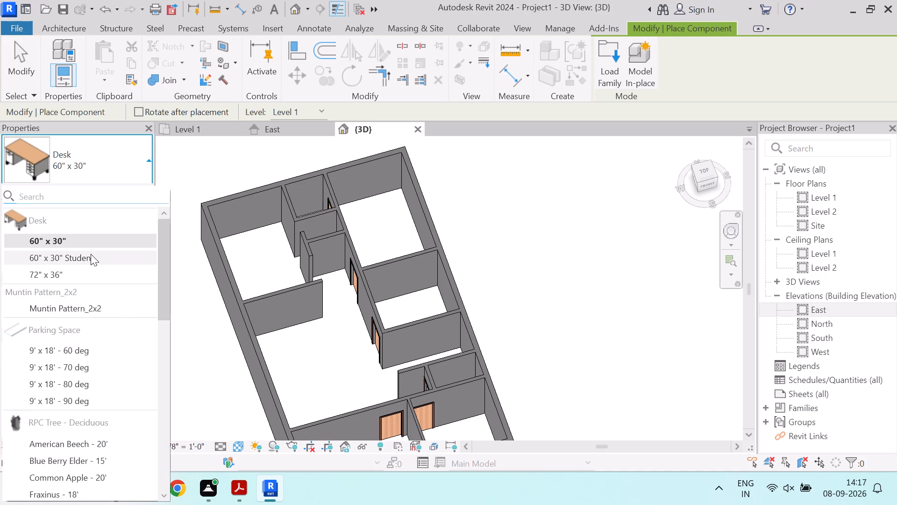
scroll(91, 254, up, 2)
key(Escape)
Open family loading from the Desk type's properties and search the English-Imperial US library, including Route Analysis, for component families.
click(129, 189)
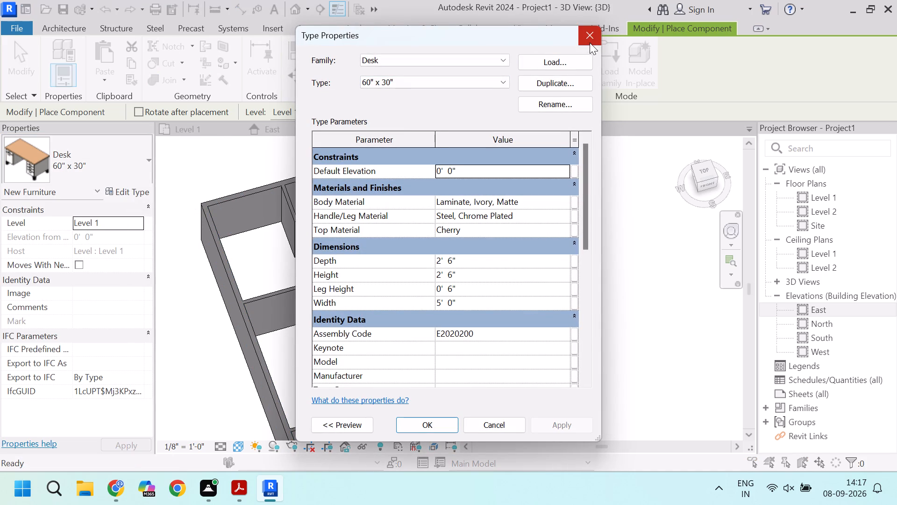
click(569, 59)
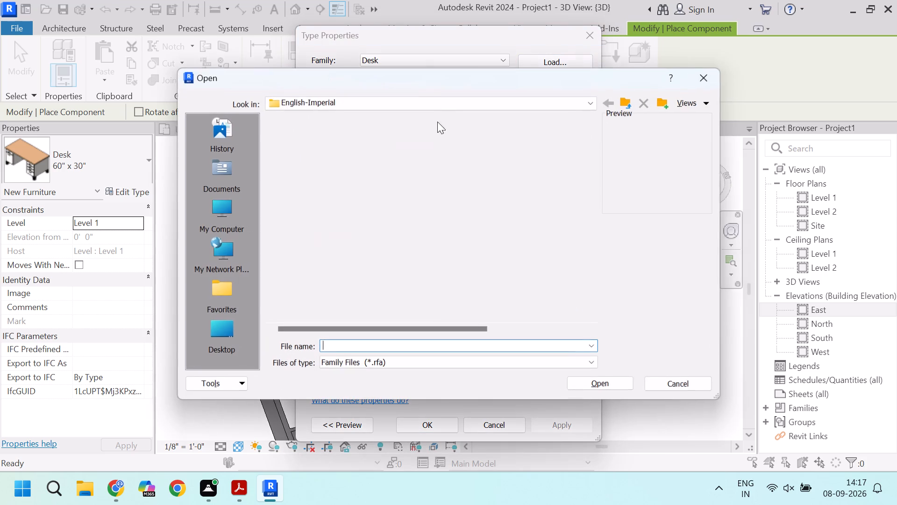
click(629, 101)
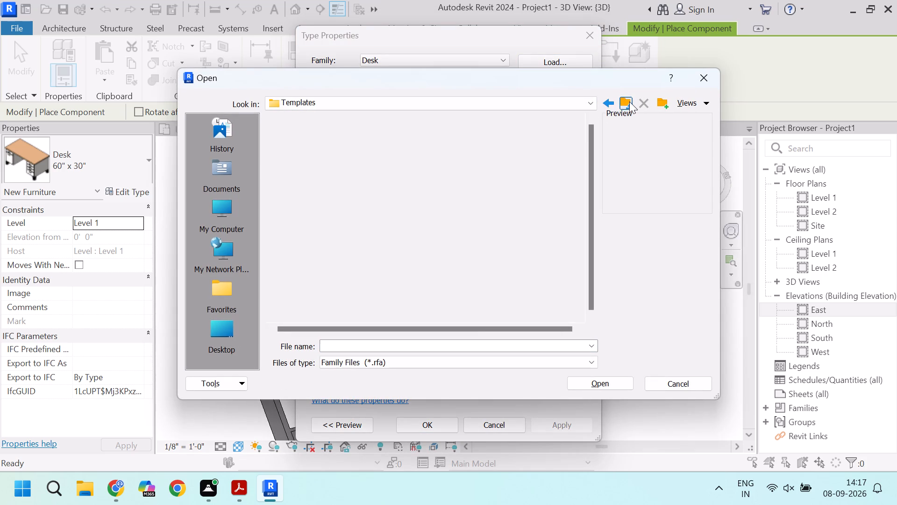
click(629, 101)
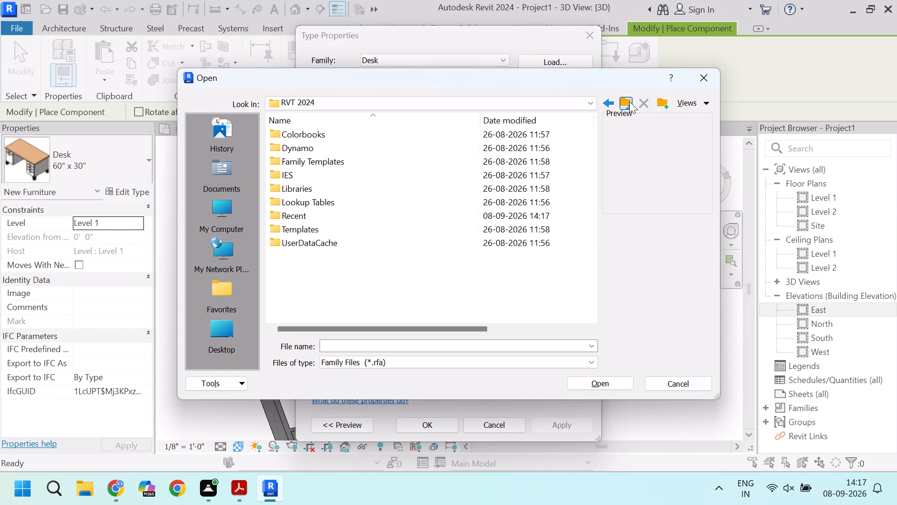
double_click(320, 189)
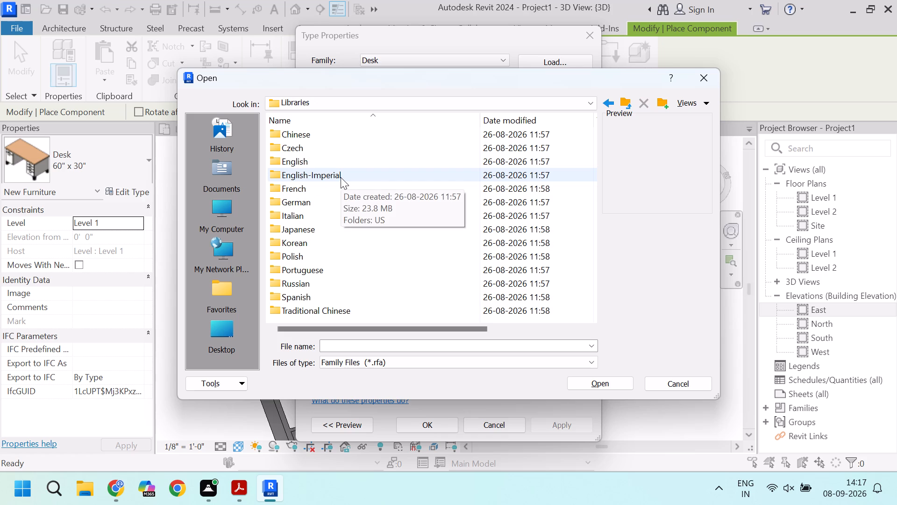
scroll(341, 177, down, 4)
scroll(341, 177, up, 5)
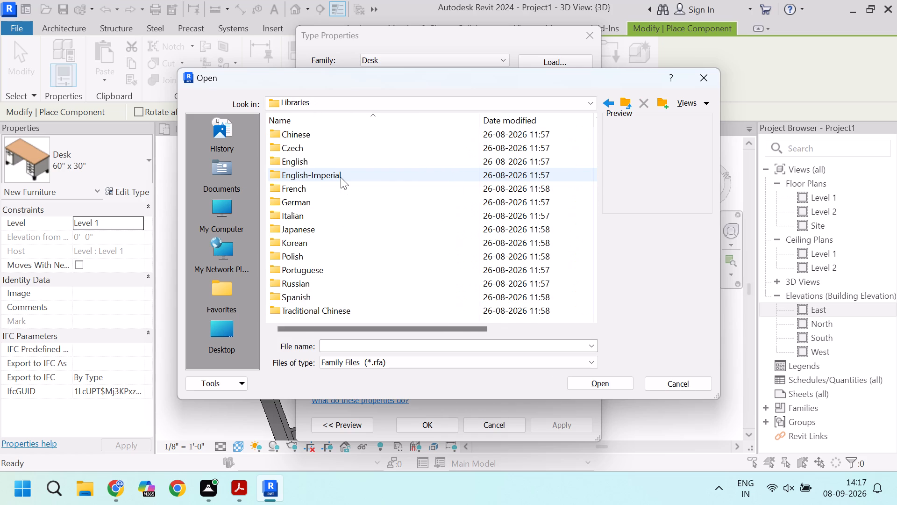
double_click(341, 177)
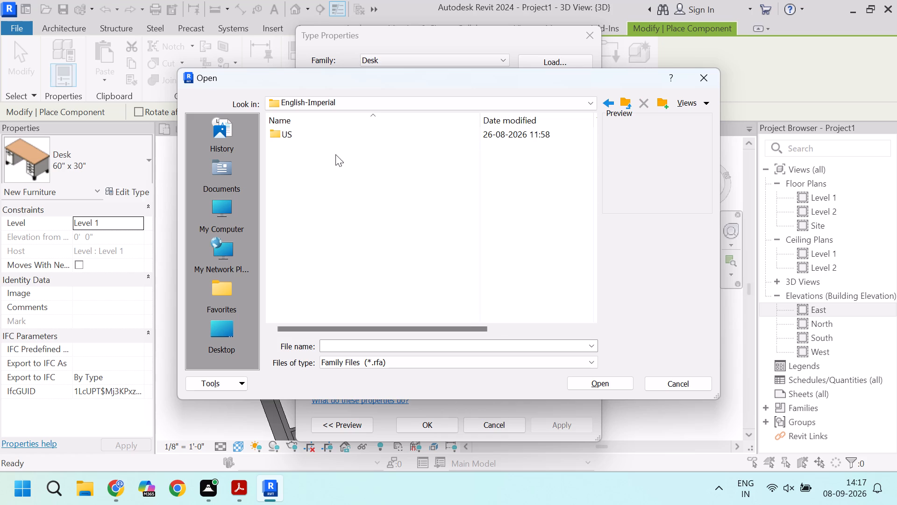
double_click(333, 137)
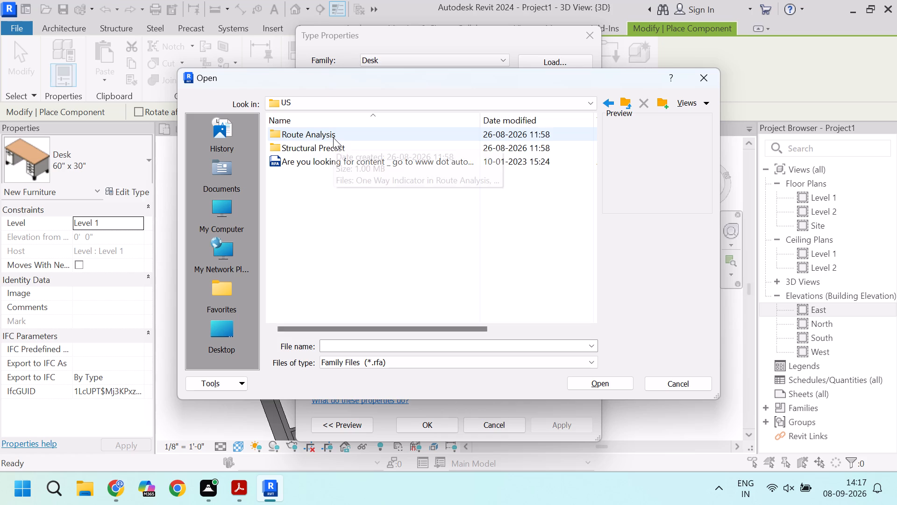
double_click(333, 135)
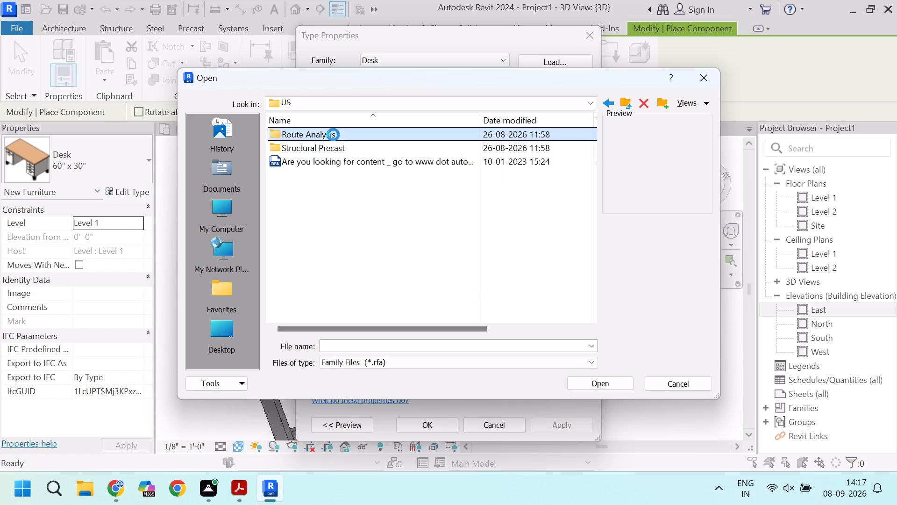
Search the English US library folder for component families to load.
click(623, 102)
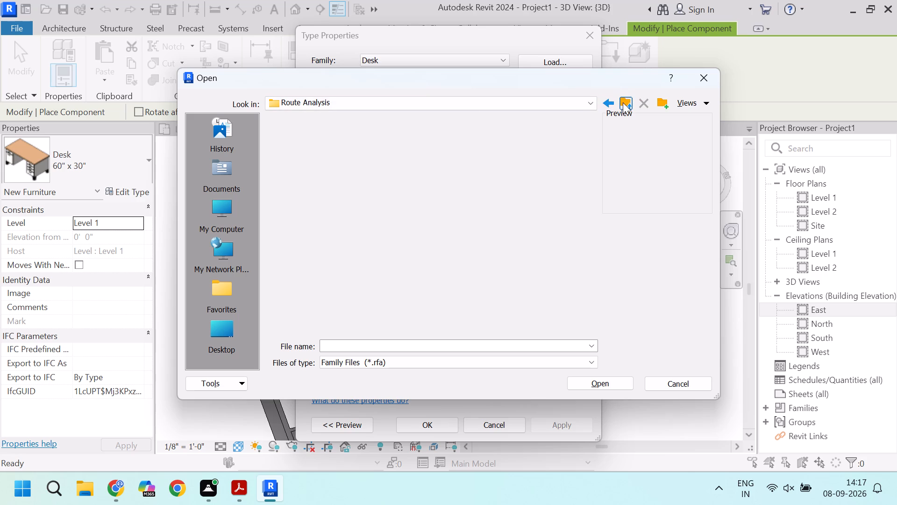
click(623, 102)
click(623, 102)
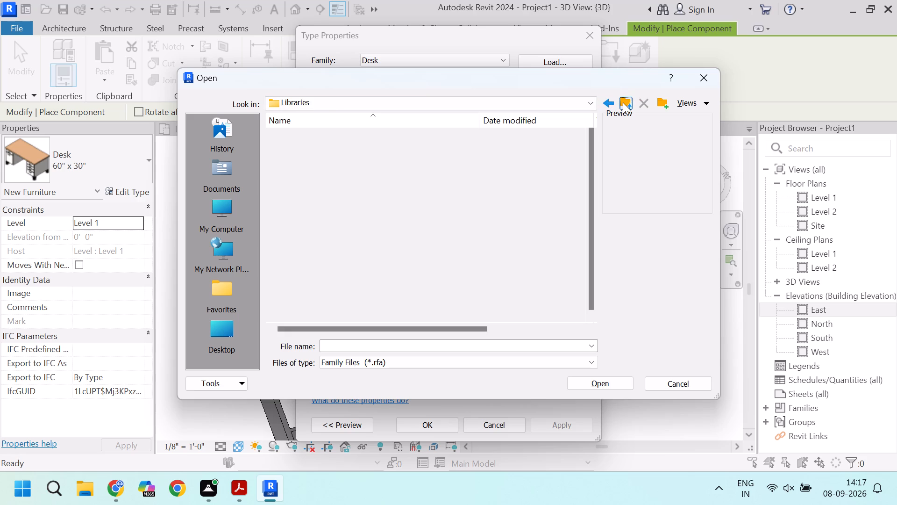
scroll(309, 253, up, 3)
scroll(312, 253, down, 2)
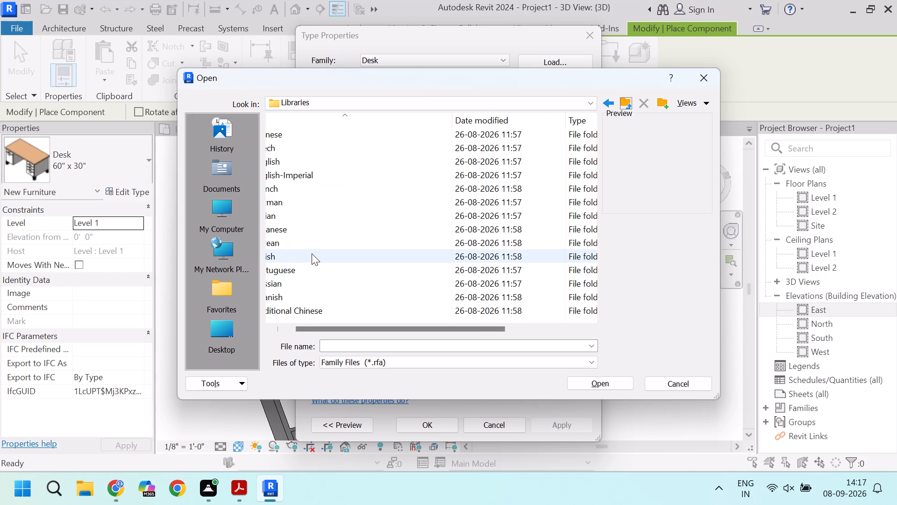
scroll(312, 253, up, 3)
double_click(319, 166)
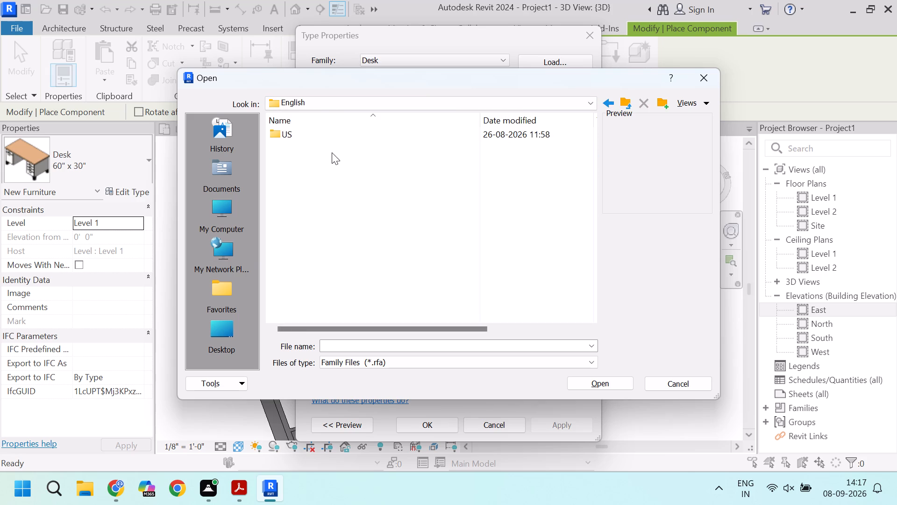
double_click(331, 137)
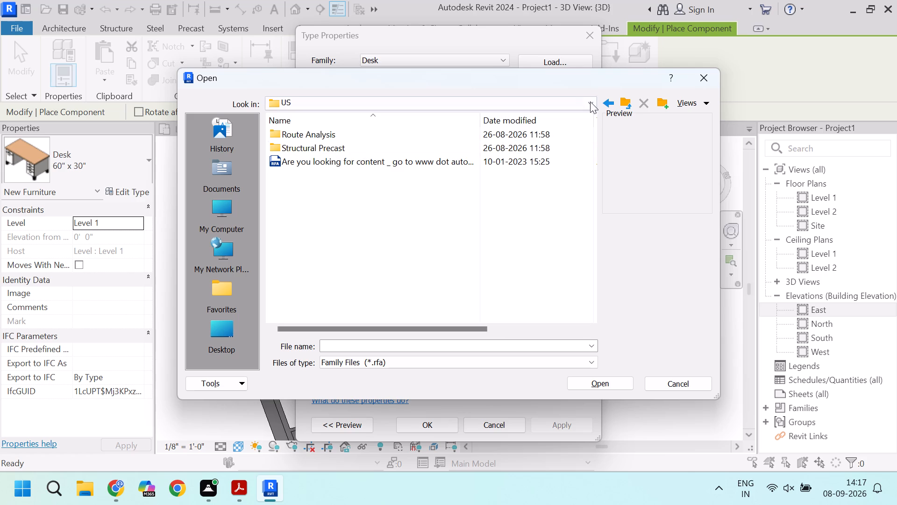
click(630, 108)
click(630, 108)
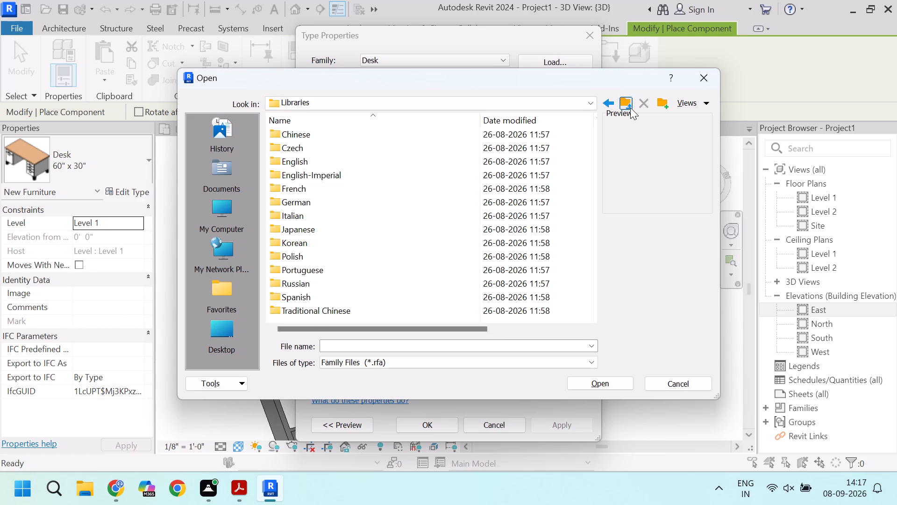
Search the RVT 2024 content folders, including Family Templates, for component families, and leave component placement without loading one.
scroll(353, 255, up, 2)
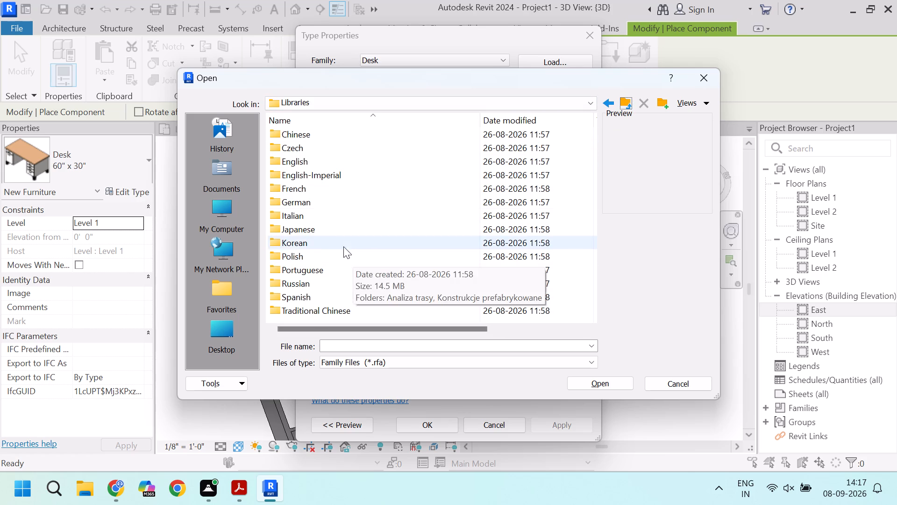
click(629, 104)
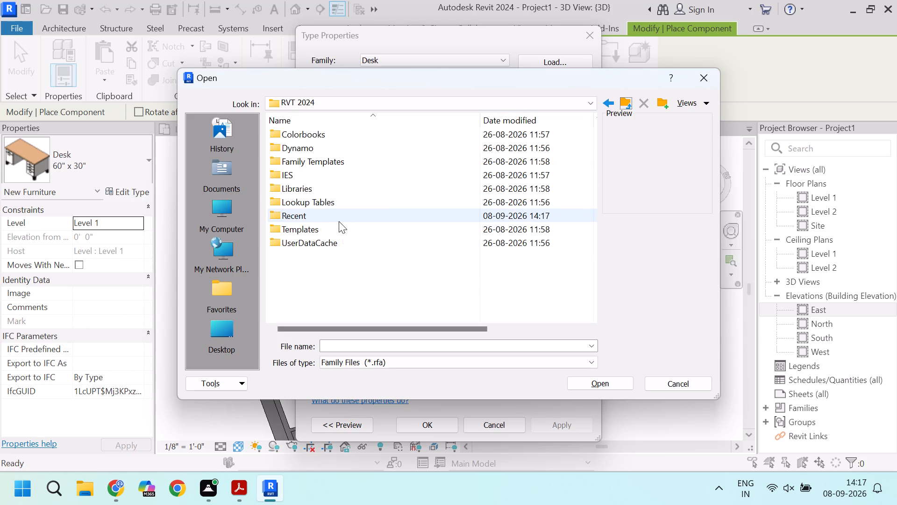
double_click(325, 162)
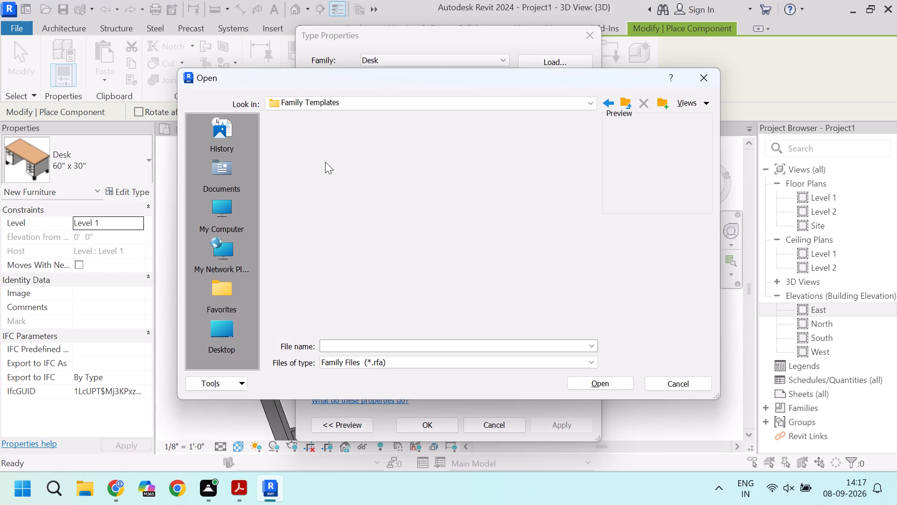
click(709, 81)
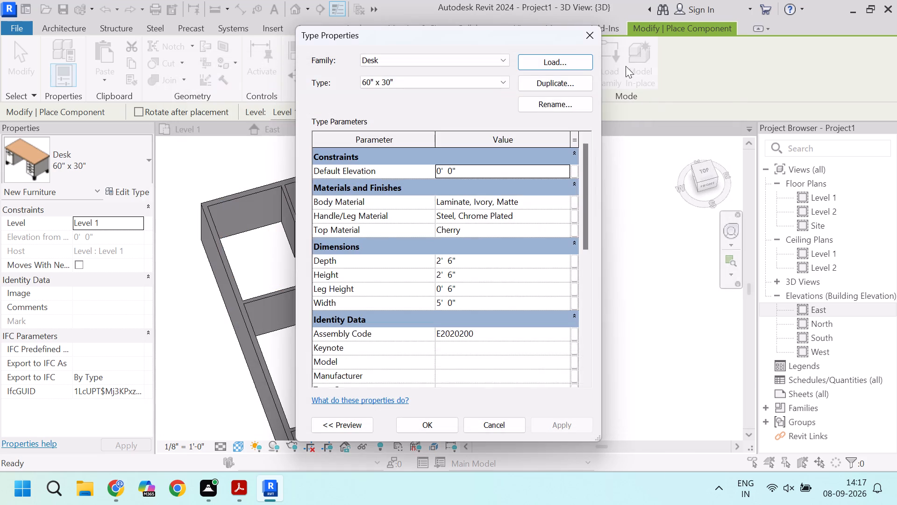
click(581, 43)
key(Escape)
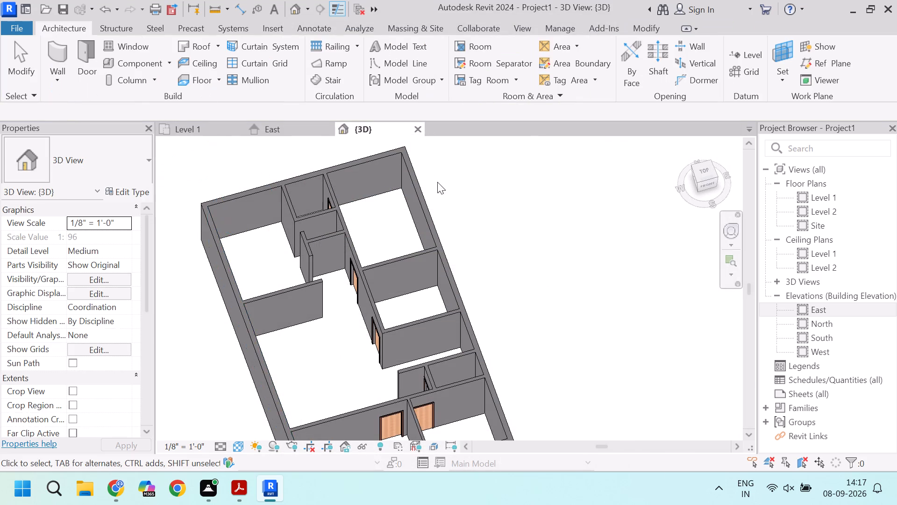
Examine the overall wall layout and the doors along the central partition in the 3D view.
scroll(437, 182, down, 8)
scroll(419, 168, up, 3)
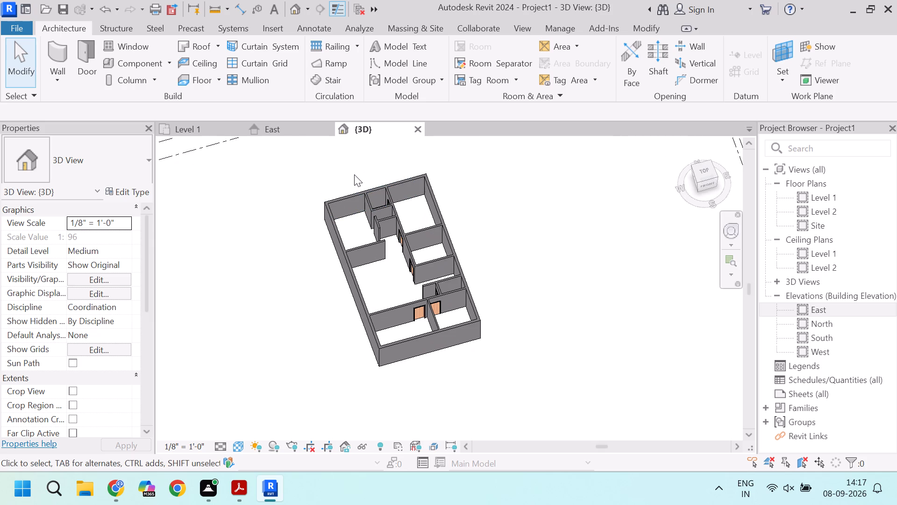
scroll(363, 185, down, 2)
scroll(386, 195, up, 4)
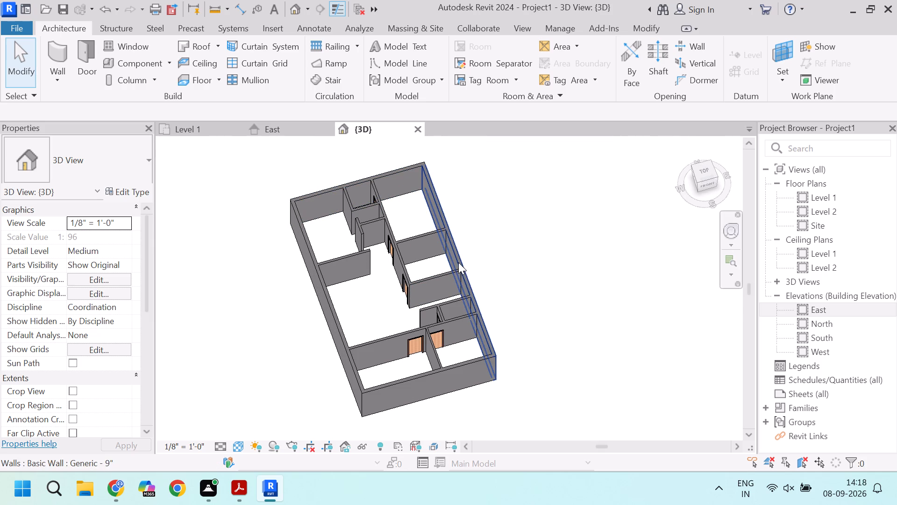
scroll(461, 245, up, 4)
scroll(461, 245, down, 4)
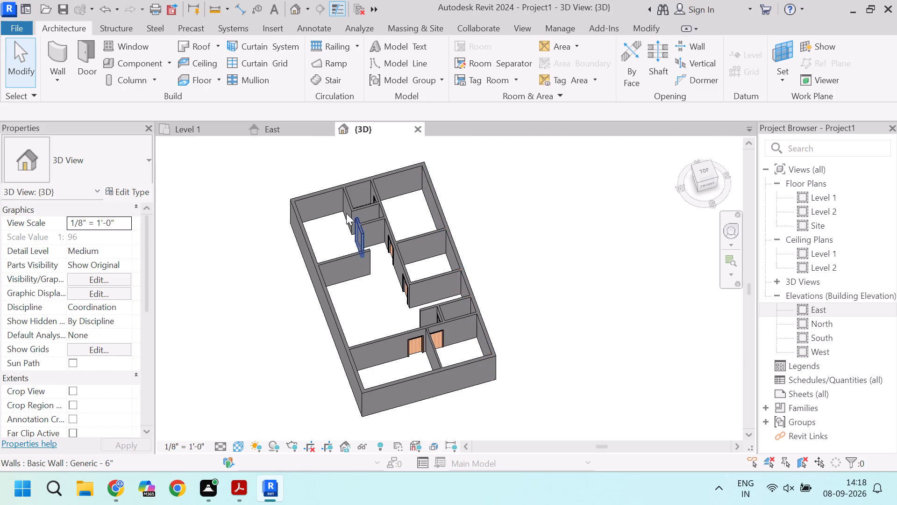
scroll(368, 217, down, 7)
scroll(461, 267, up, 4)
scroll(308, 255, up, 3)
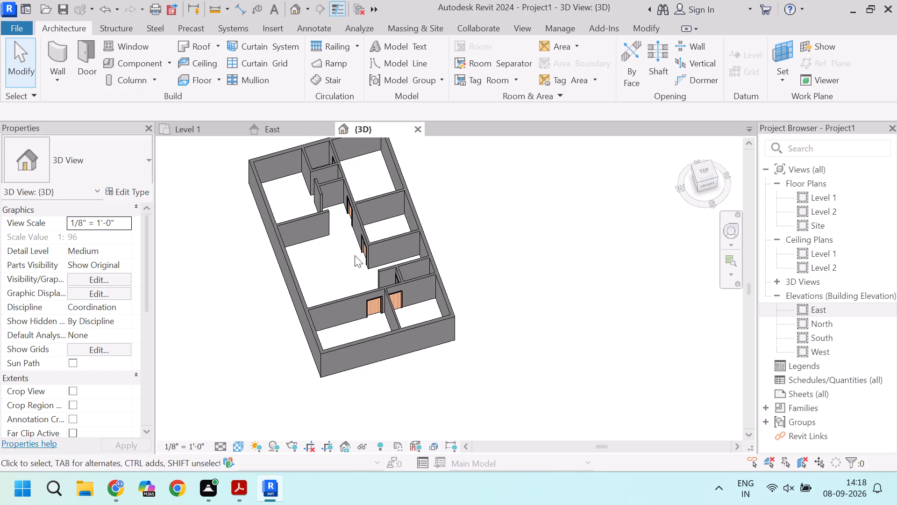
scroll(365, 258, down, 7)
scroll(389, 224, up, 4)
scroll(347, 209, up, 2)
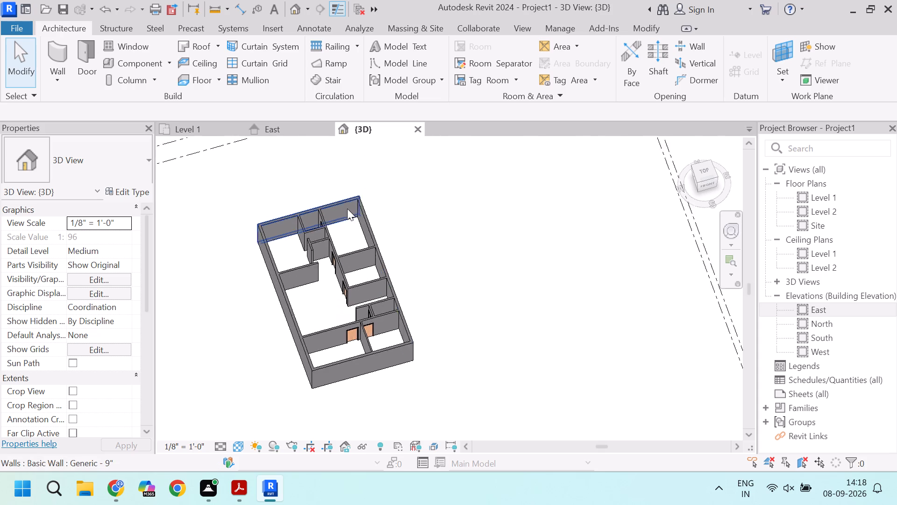
scroll(347, 209, up, 4)
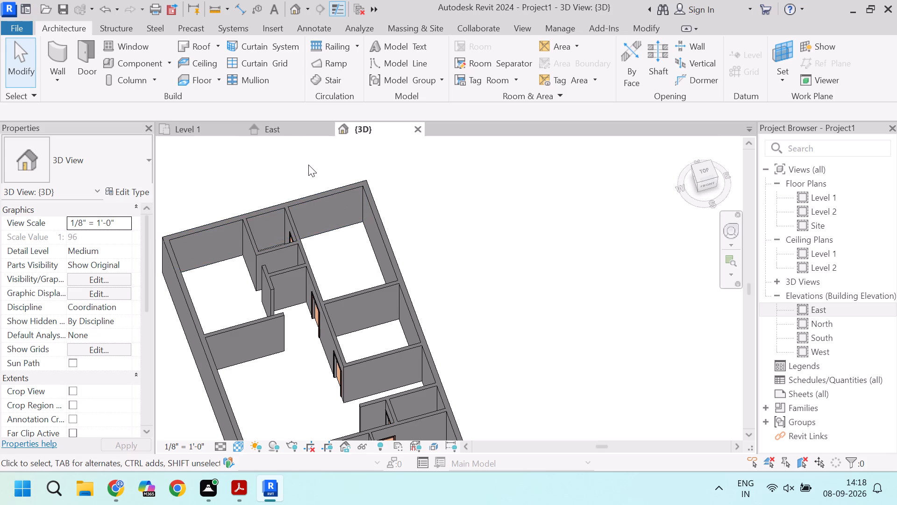
scroll(347, 215, down, 5)
scroll(316, 217, up, 8)
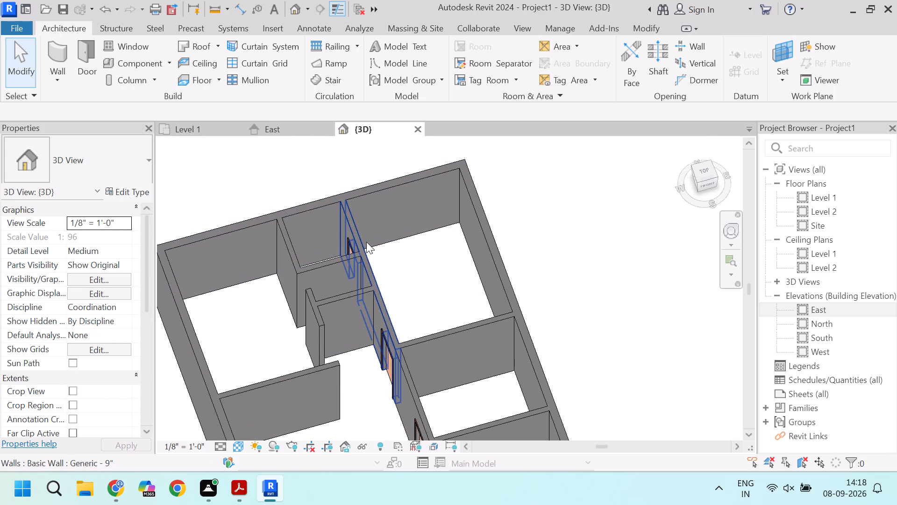
scroll(356, 232, down, 2)
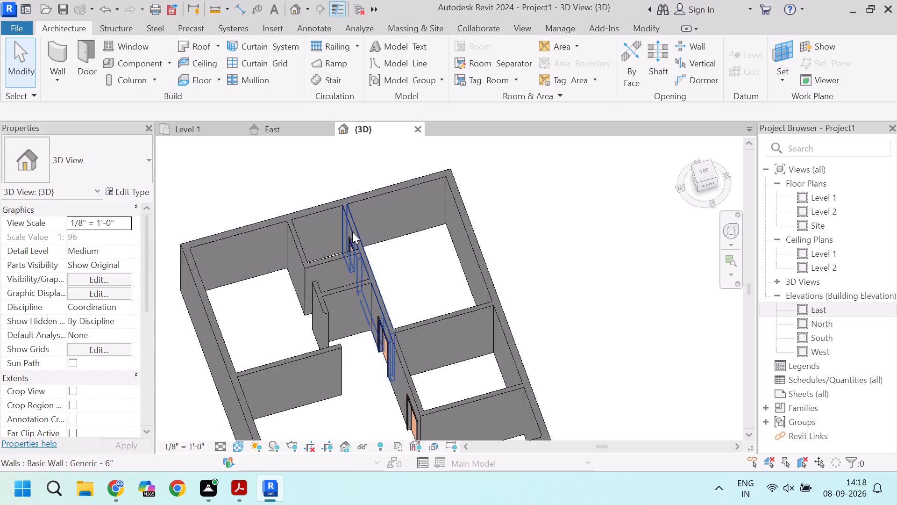
scroll(352, 232, down, 3)
scroll(344, 229, up, 5)
scroll(344, 229, down, 4)
scroll(327, 240, up, 10)
scroll(374, 227, up, 3)
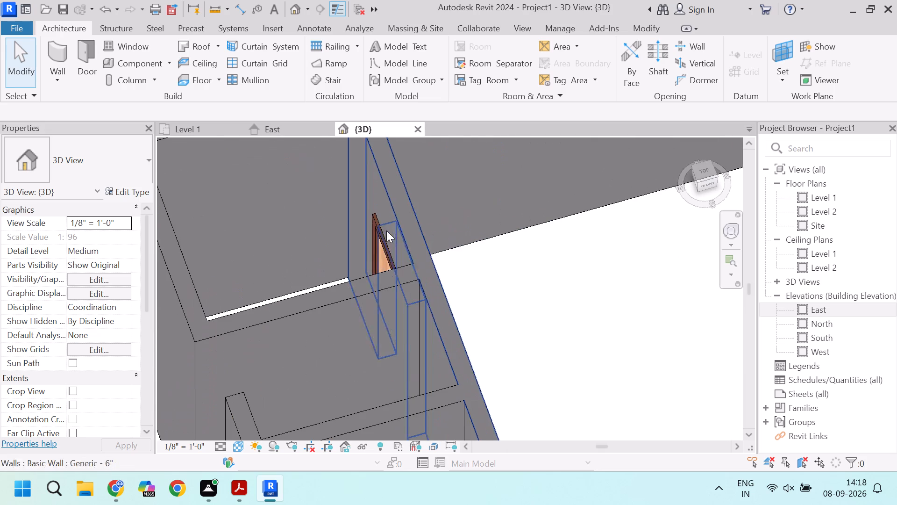
scroll(374, 232, down, 10)
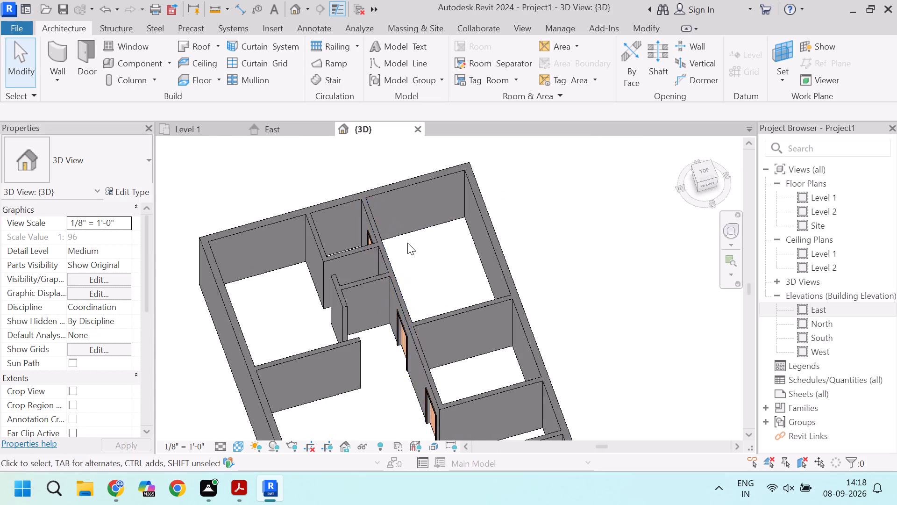
scroll(407, 243, down, 6)
scroll(416, 248, up, 6)
scroll(360, 244, up, 5)
scroll(386, 230, down, 6)
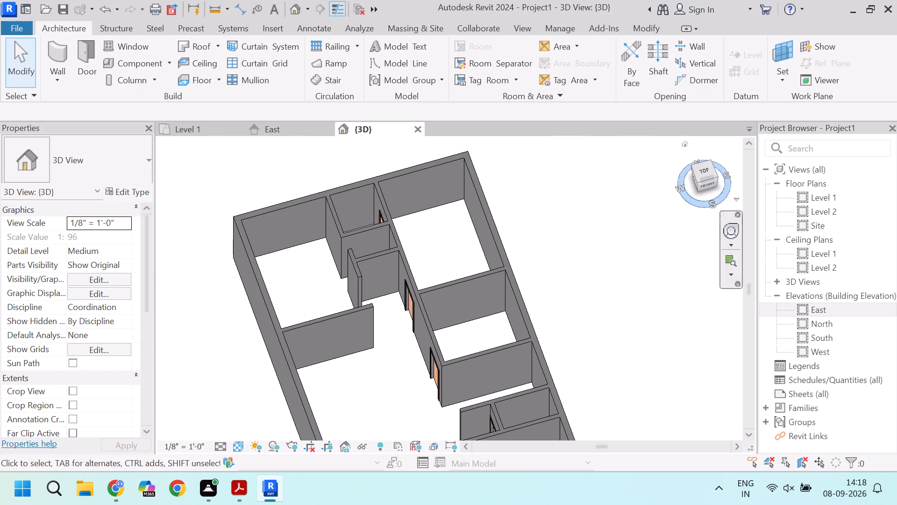
Examine the building's rooms, partitions and doors from several sides, ending with the two doors seen from the front.
drag(707, 181, 561, 159)
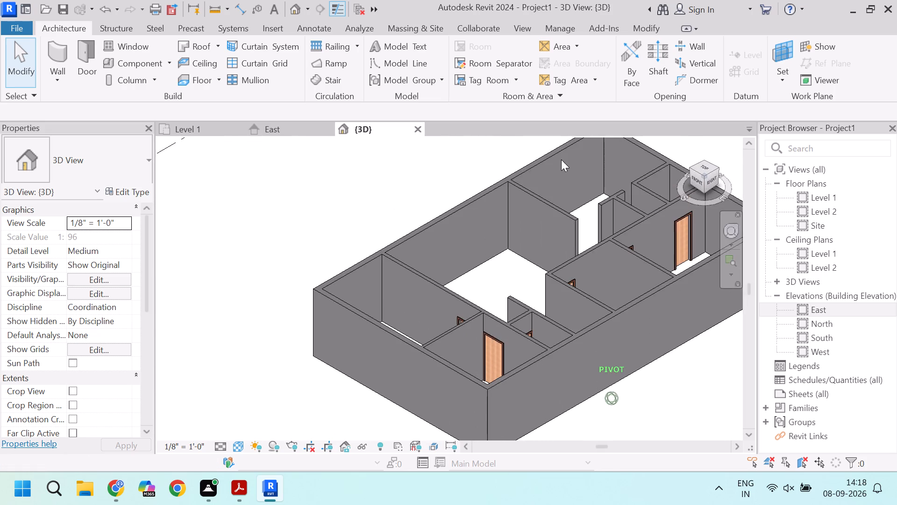
drag(561, 159, 158, 159)
scroll(354, 292, down, 4)
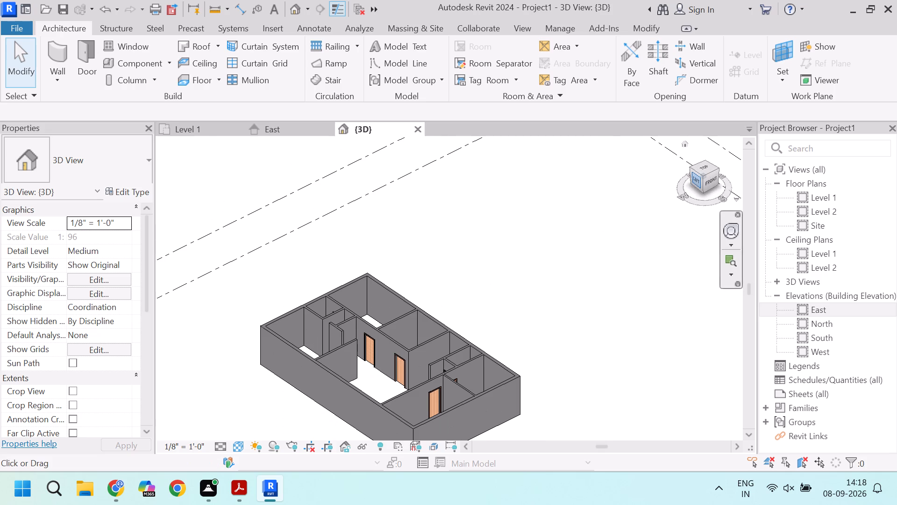
drag(697, 179, 161, 188)
scroll(362, 315, up, 9)
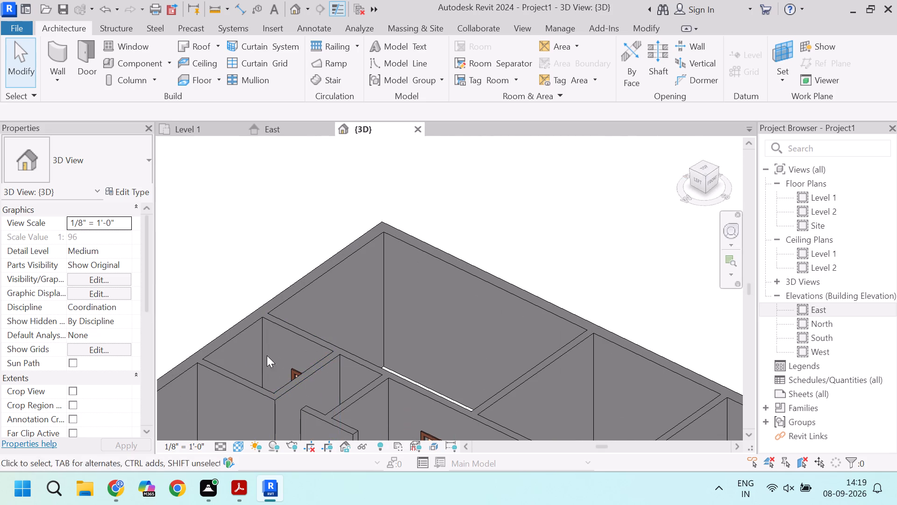
scroll(247, 355, down, 10)
scroll(512, 256, down, 5)
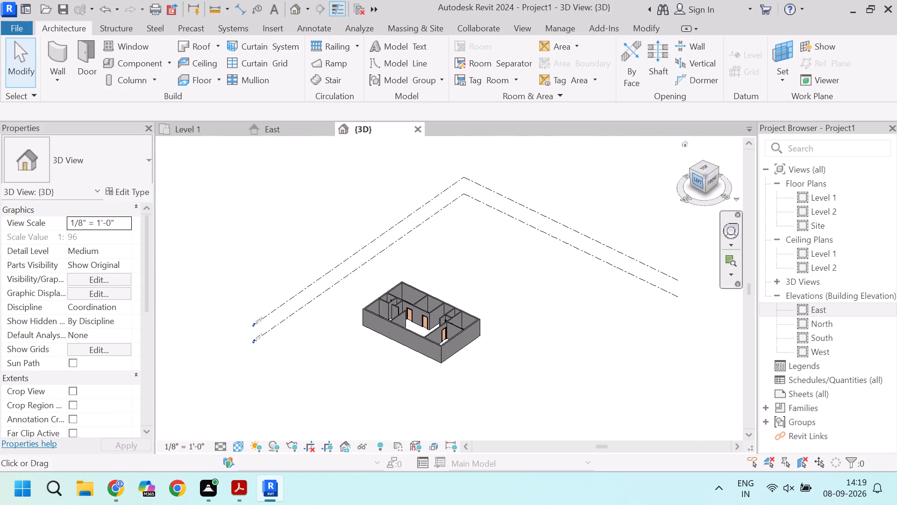
drag(708, 179, 613, 185)
scroll(506, 263, up, 5)
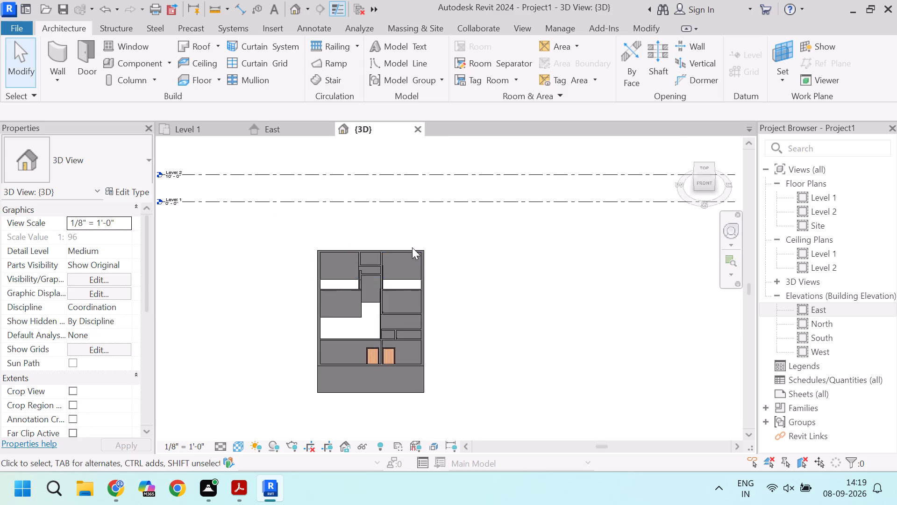
scroll(412, 247, up, 4)
scroll(405, 285, down, 3)
drag(703, 188, 691, 186)
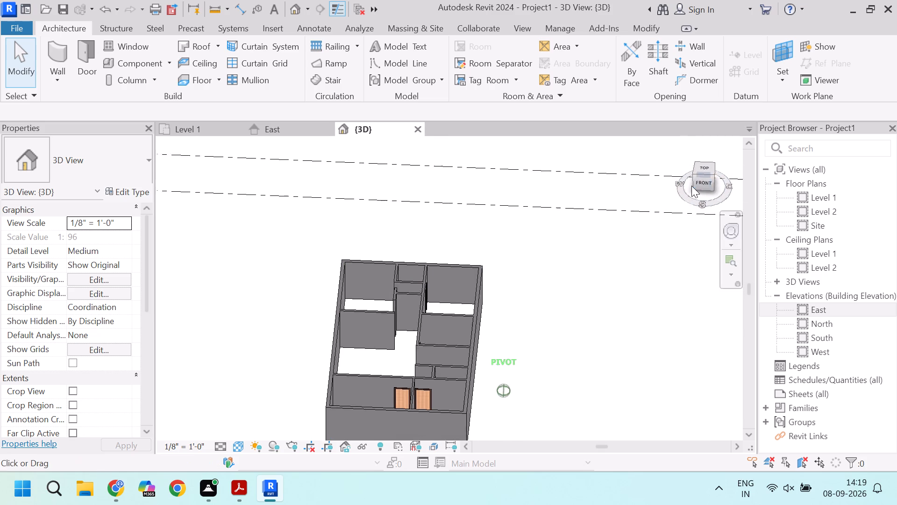
drag(691, 186, 667, 177)
scroll(482, 302, up, 9)
scroll(320, 264, down, 13)
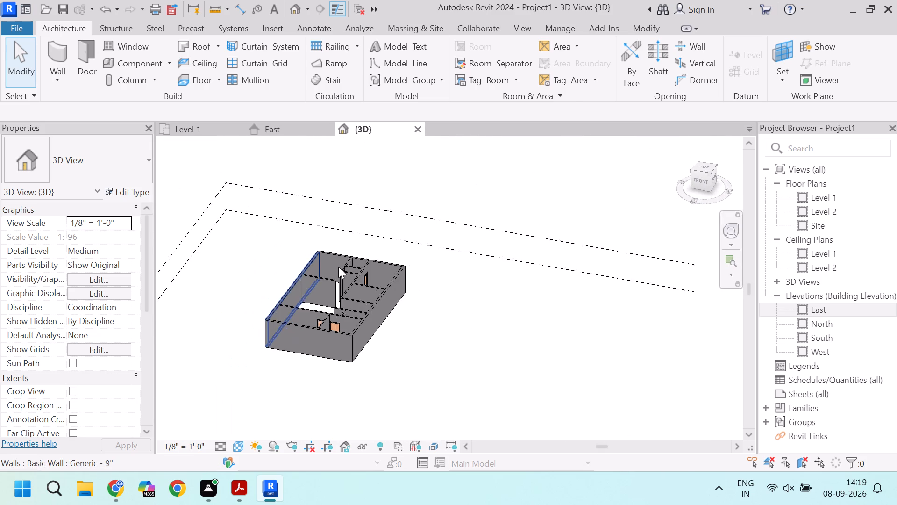
drag(702, 183, 699, 205)
scroll(320, 232, up, 2)
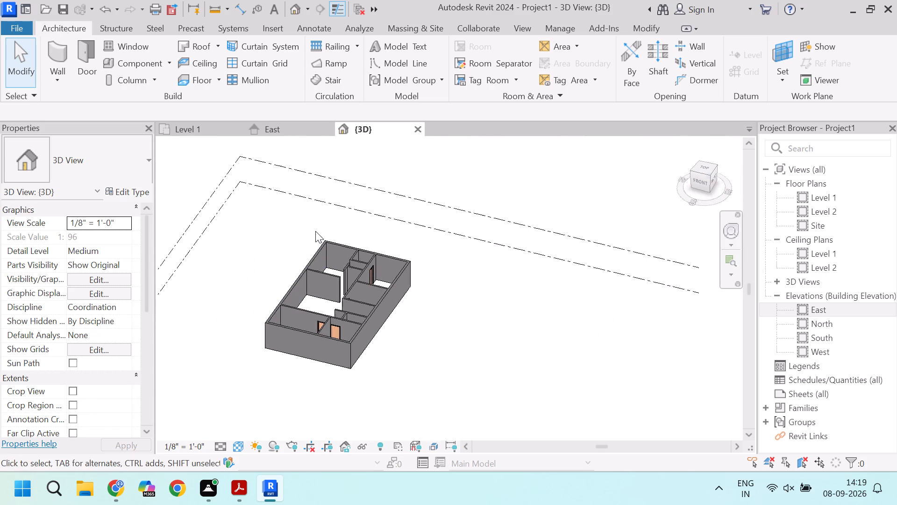
scroll(315, 231, up, 7)
scroll(323, 279, down, 6)
scroll(296, 348, up, 8)
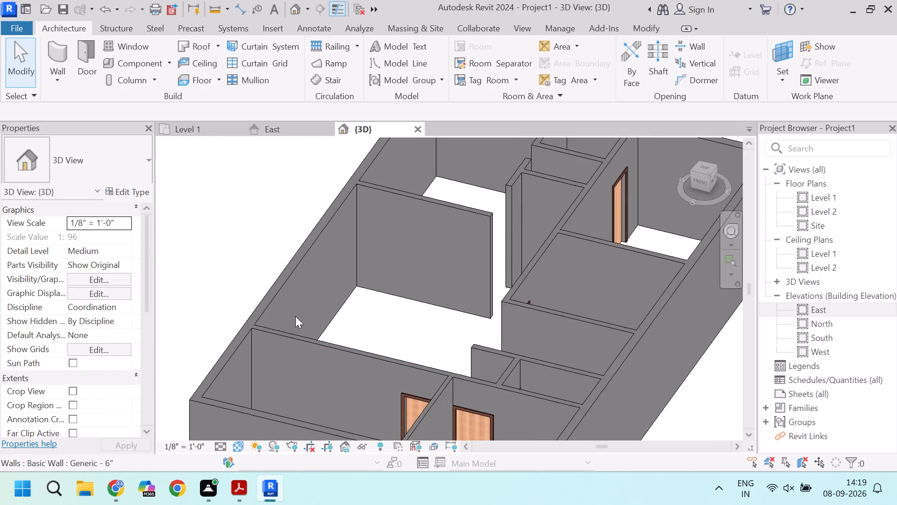
scroll(295, 303, down, 5)
drag(698, 180, 718, 187)
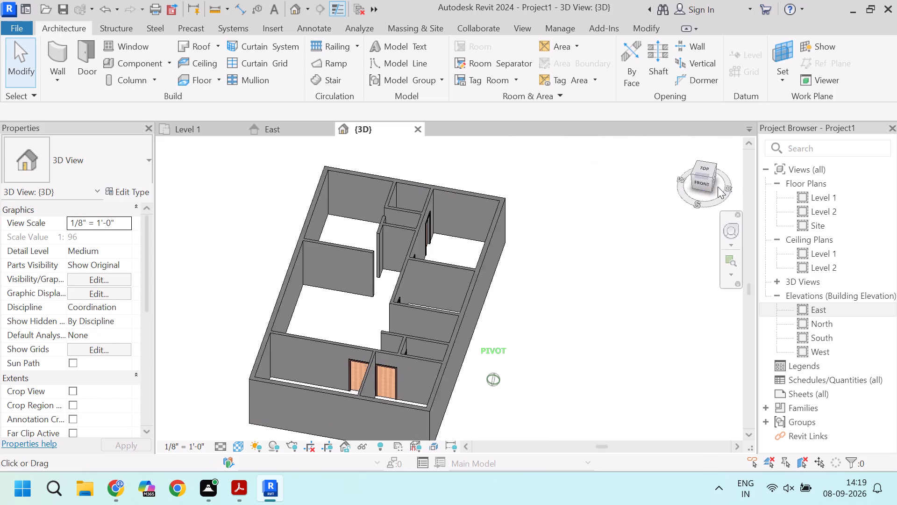
drag(718, 187, 158, 192)
scroll(0, 382, up, 4)
scroll(372, 344, up, 2)
scroll(292, 297, down, 3)
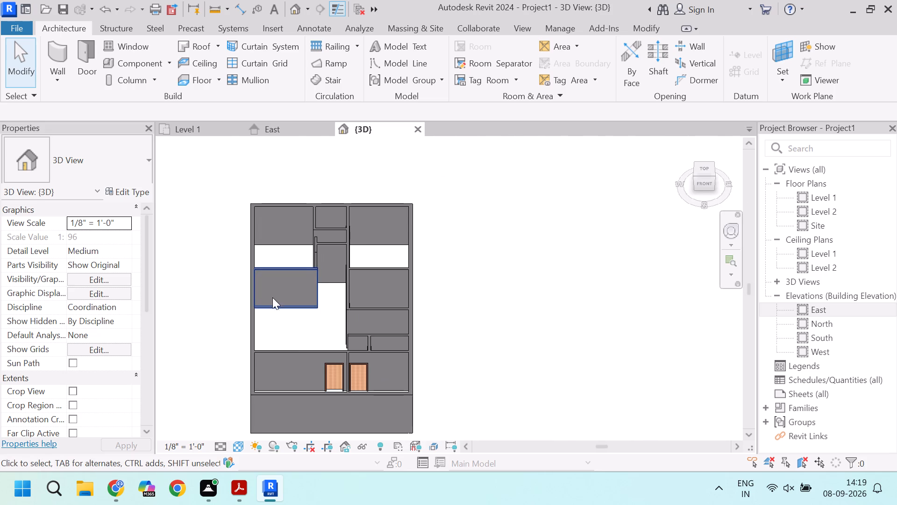
scroll(274, 303, down, 1)
scroll(334, 373, up, 6)
scroll(320, 332, down, 3)
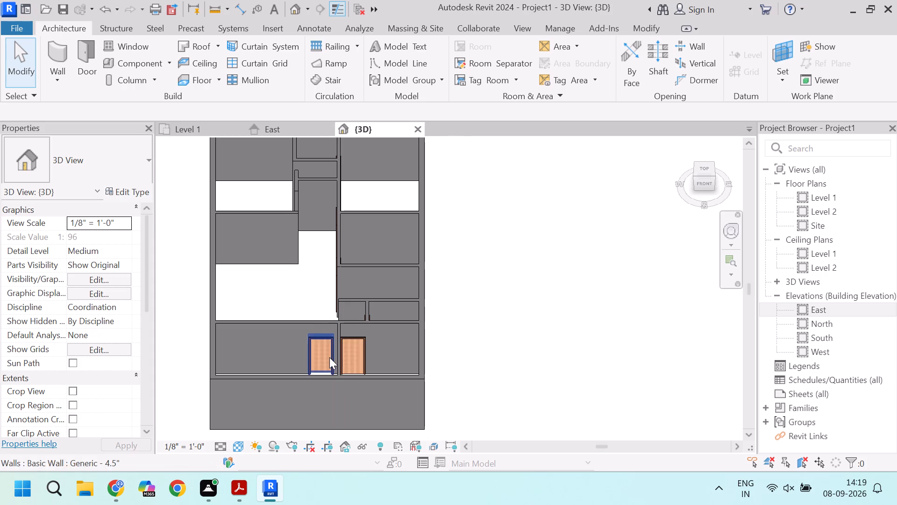
Duplicate the Single-Flush 36" x 84" type of the western of the two front doors as 36" x 84" 2.
scroll(330, 355, up, 4)
click(328, 332)
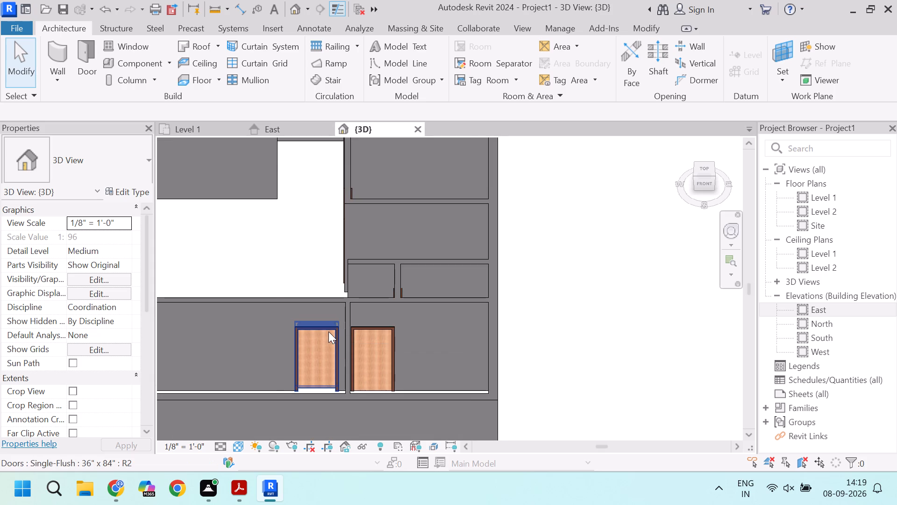
click(140, 193)
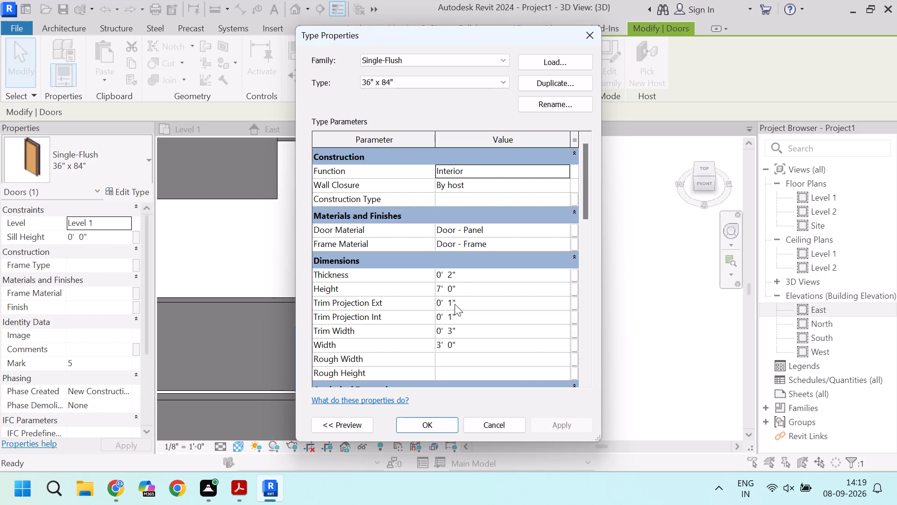
click(440, 345)
key(Right)
click(553, 79)
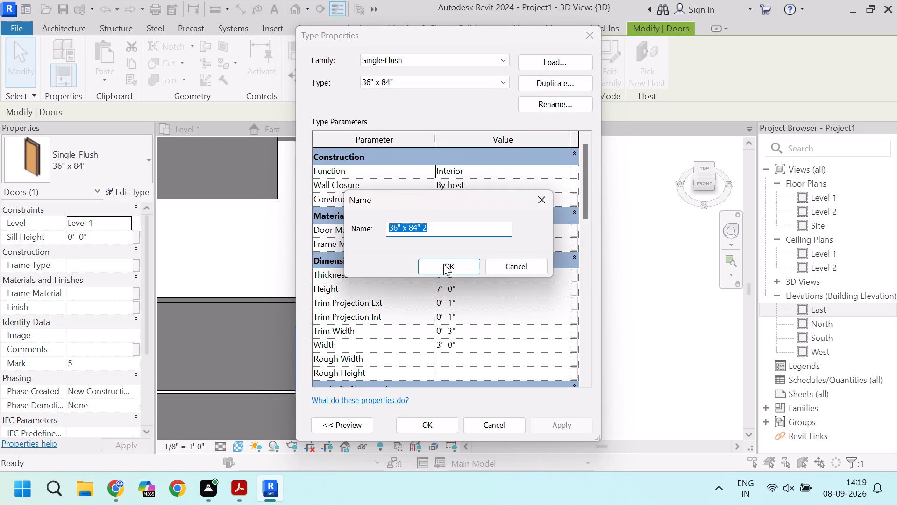
click(447, 267)
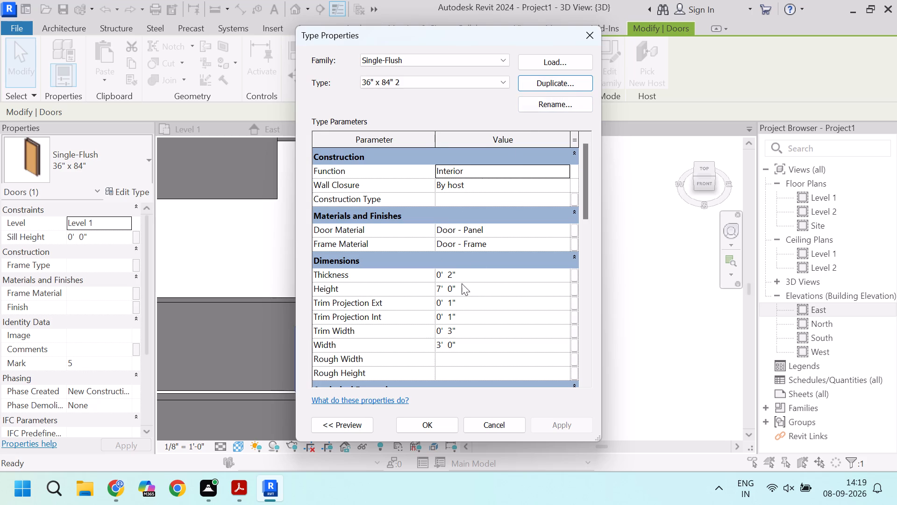
Set the width of the 36" x 84" 2 door type to 4' 0" and apply it to the western front door.
click(443, 346)
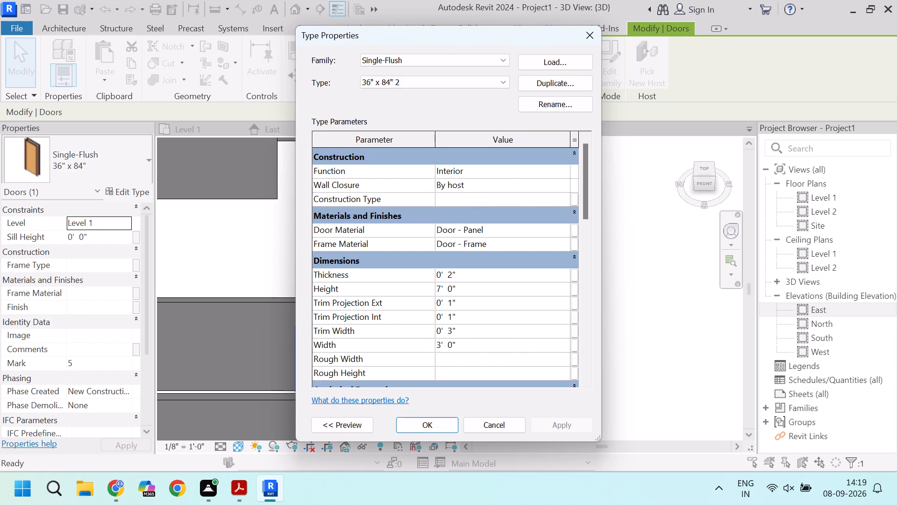
key(BackSpace)
key(4)
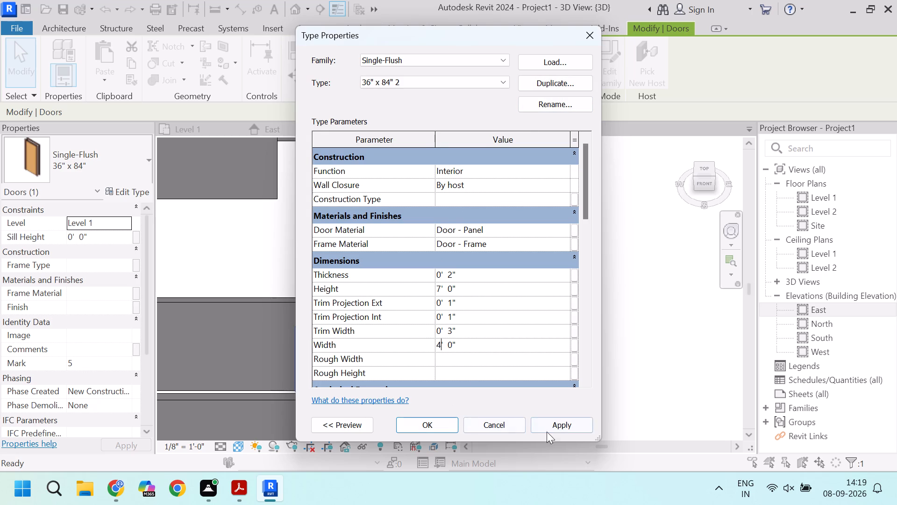
click(555, 426)
click(448, 420)
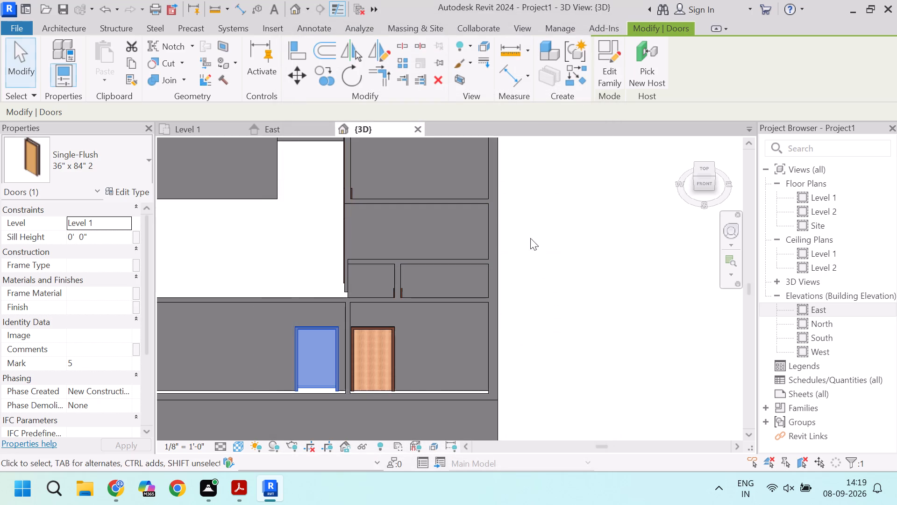
key(Escape)
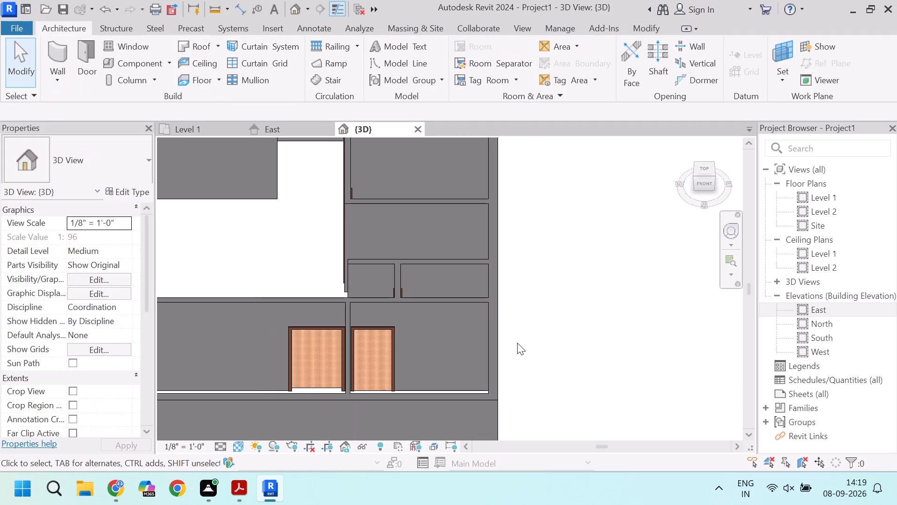
Place Fixed 36" x 48" windows in the northwest room: one centred in the north wall, one in the west wall 5'-6" from the southern partition.
scroll(517, 342, down, 5)
middle_drag(496, 336, 434, 345)
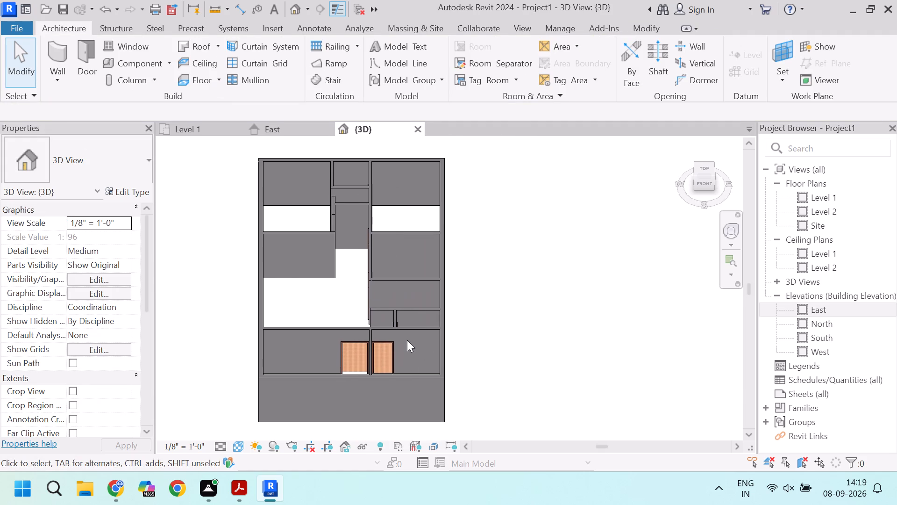
scroll(407, 340, up, 2)
scroll(325, 357, down, 3)
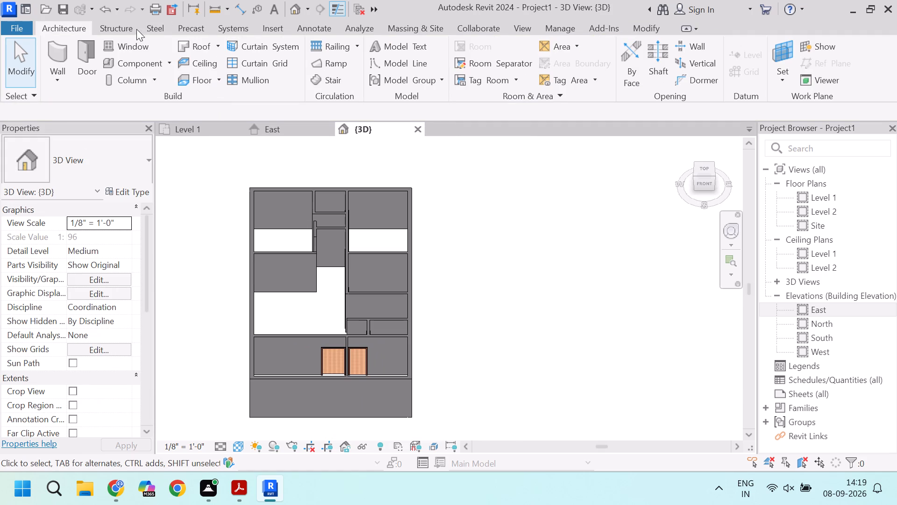
click(131, 46)
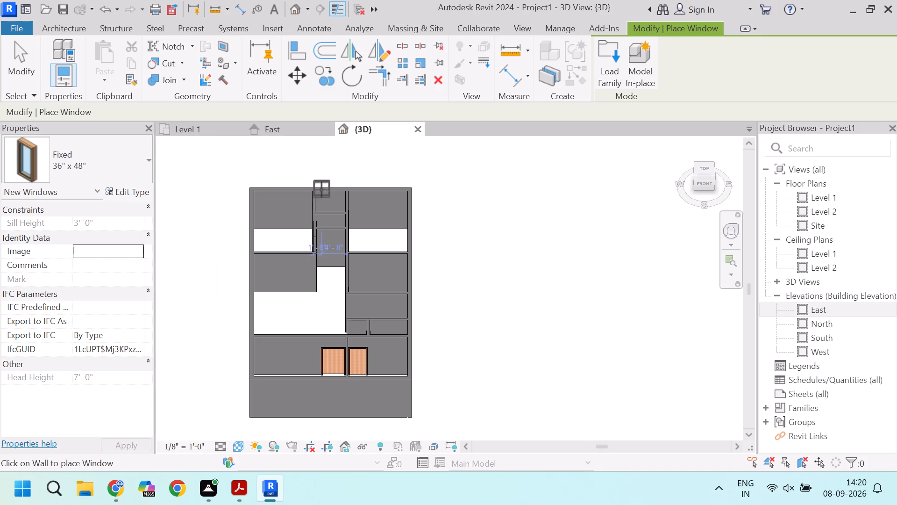
scroll(322, 191, up, 4)
click(210, 134)
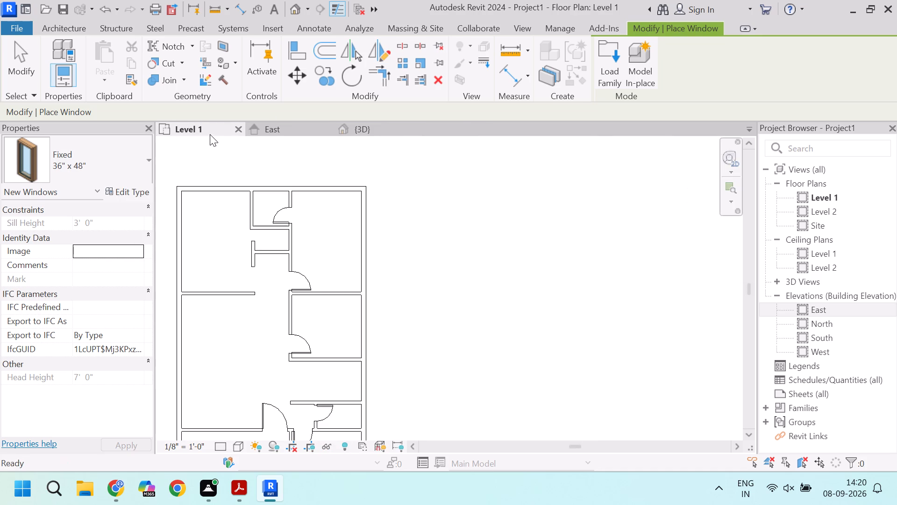
scroll(281, 189, up, 10)
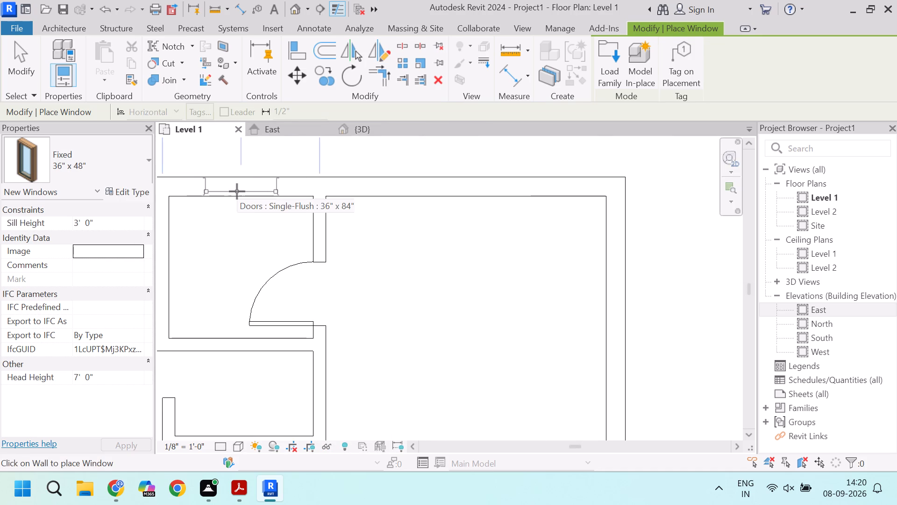
scroll(237, 191, down, 3)
middle_drag(208, 180, 379, 190)
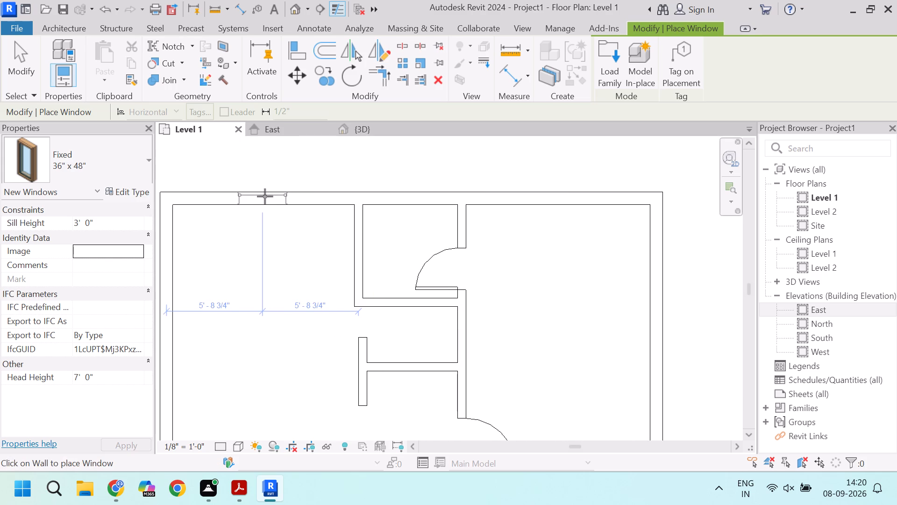
click(259, 196)
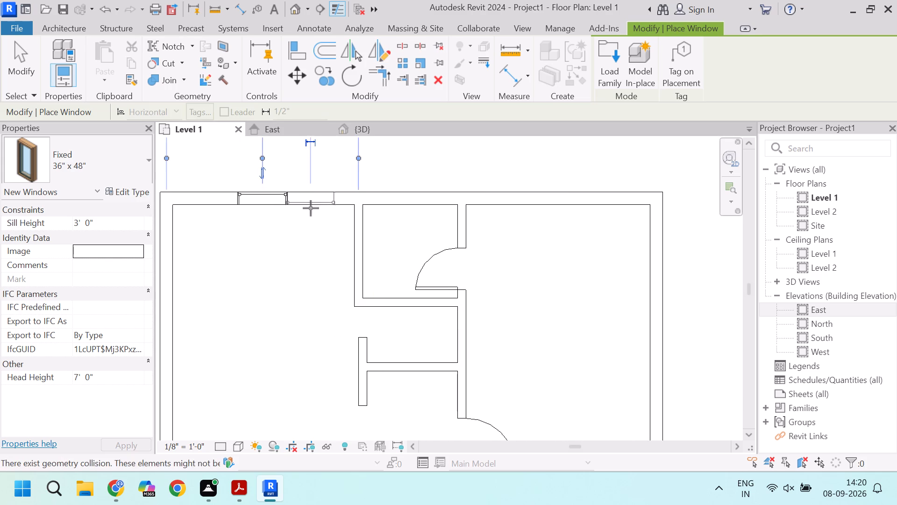
scroll(310, 219, down, 3)
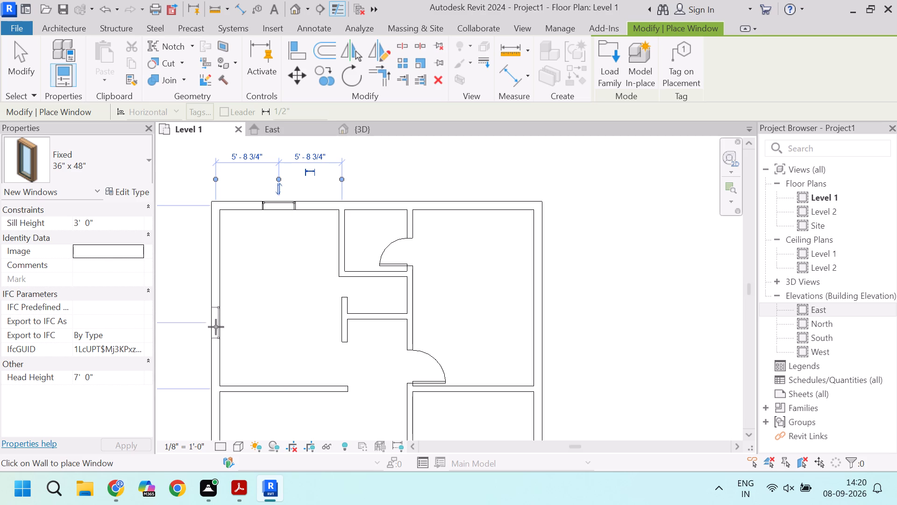
click(216, 331)
Place two Fixed 36" x 48" windows in the large room's west wall, each 4'-0" from the nearest end partition.
middle_drag(208, 391, 188, 252)
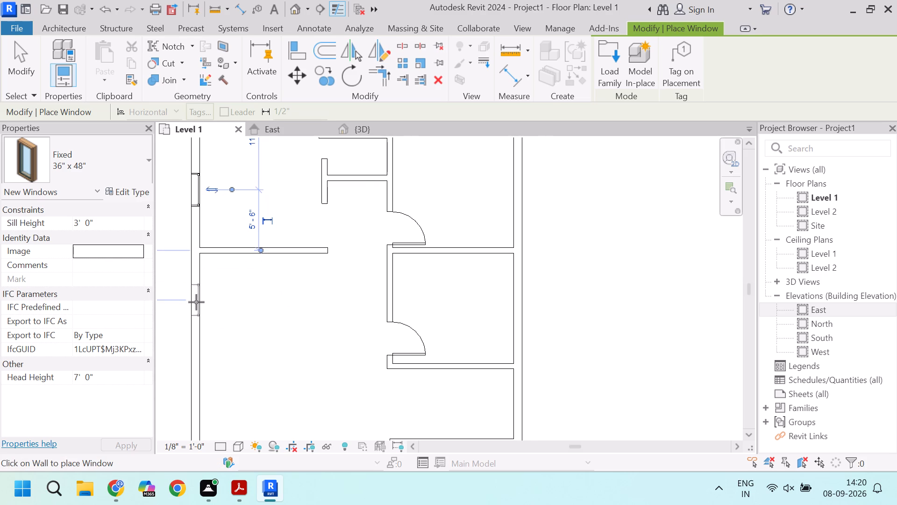
click(196, 294)
middle_drag(206, 368, 204, 356)
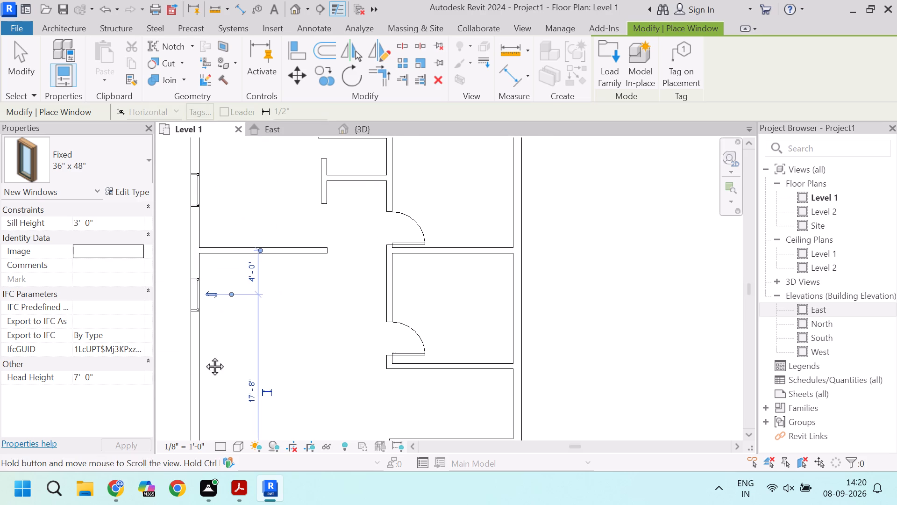
middle_drag(204, 356, 206, 267)
scroll(206, 265, down, 1)
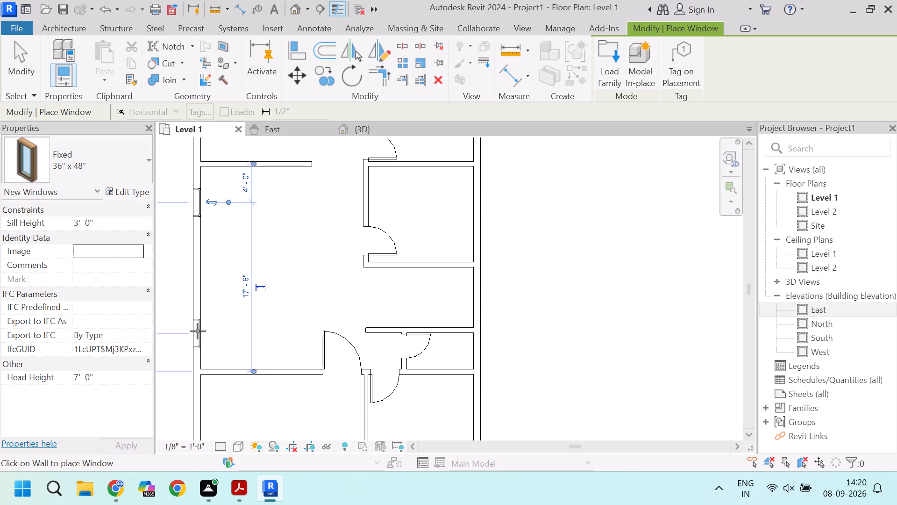
click(198, 331)
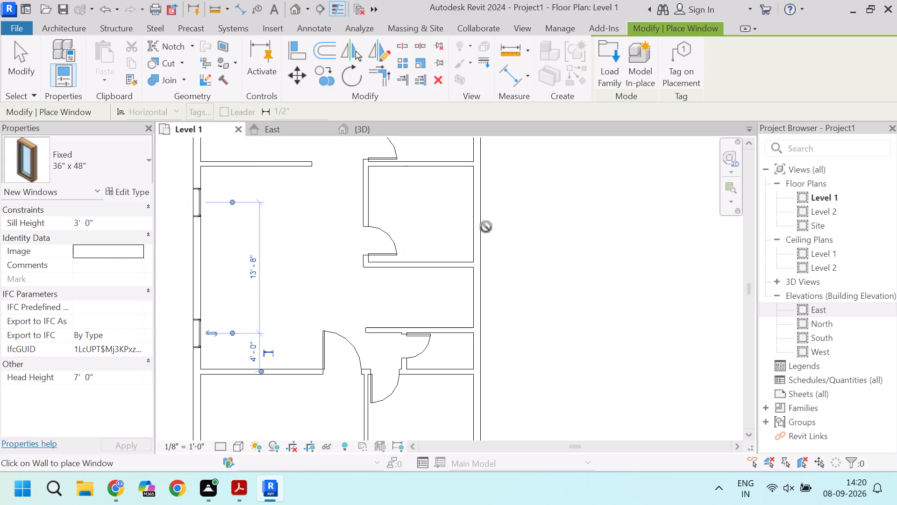
Place Fixed 36" x 48" windows centred in the east walls of the middle east room and the northeast room.
click(474, 212)
middle_drag(510, 202, 396, 282)
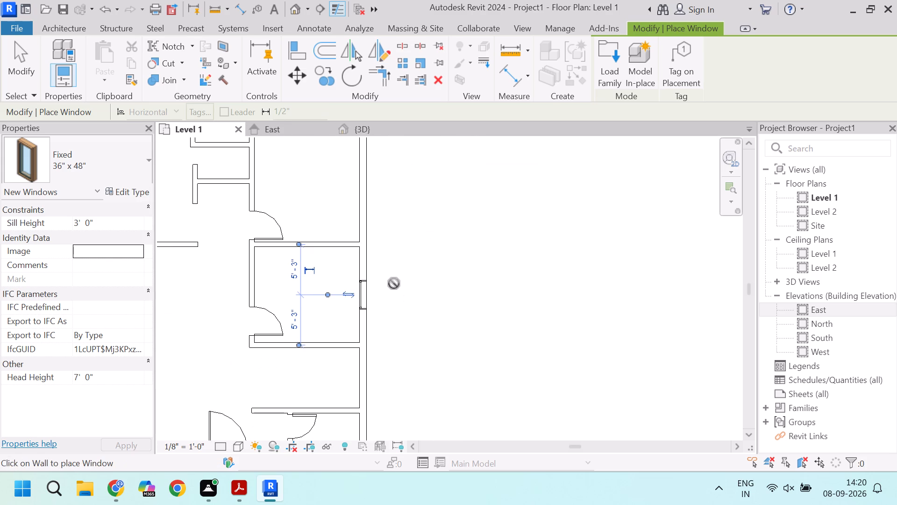
middle_drag(379, 240, 375, 293)
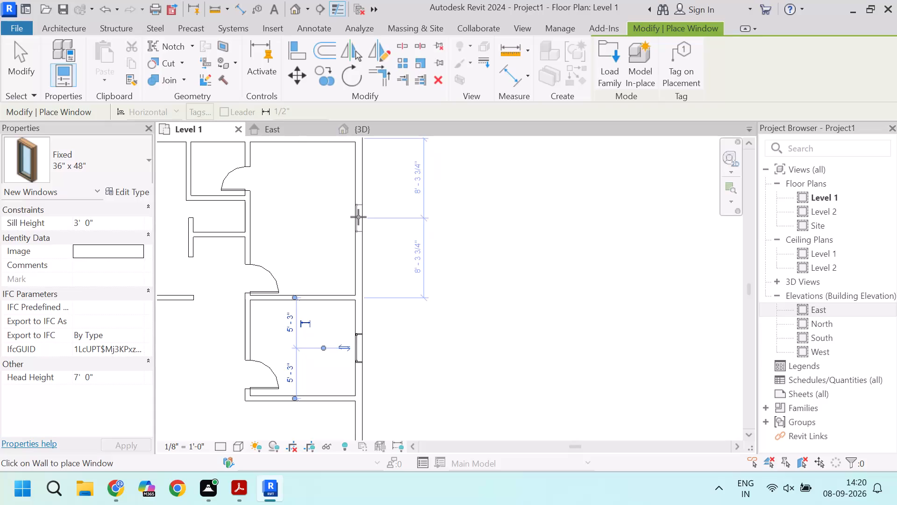
click(358, 217)
Place a Fixed 36" x 48" window in the east wall of the narrow space south of the middle east room, 2'-11" from its northern partition.
scroll(400, 285, down, 2)
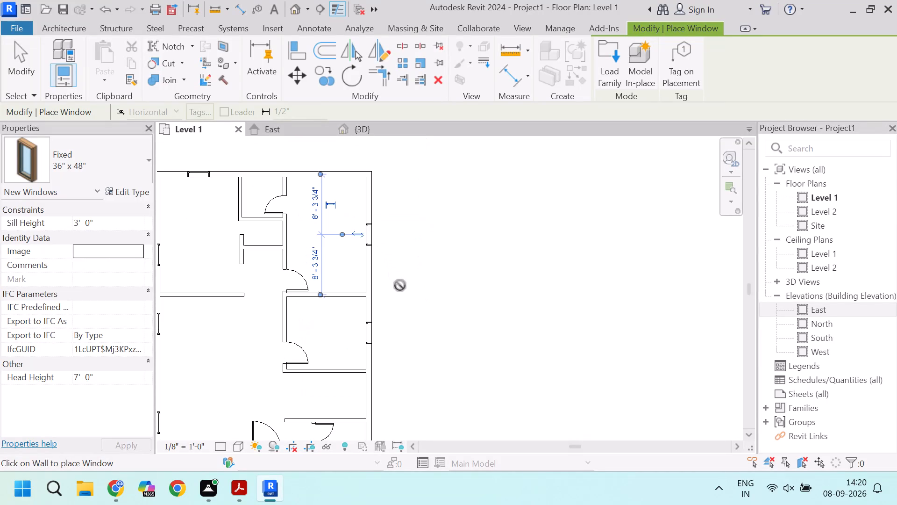
scroll(400, 285, down, 3)
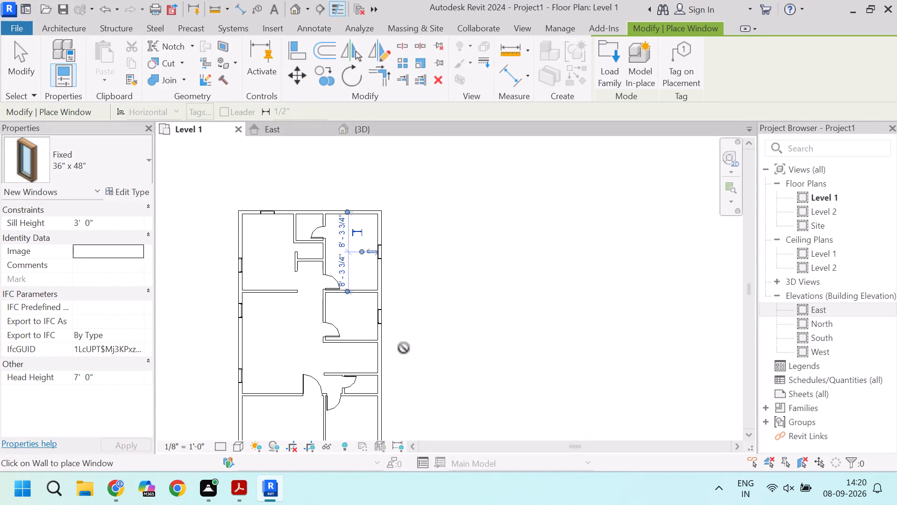
scroll(402, 350, up, 2)
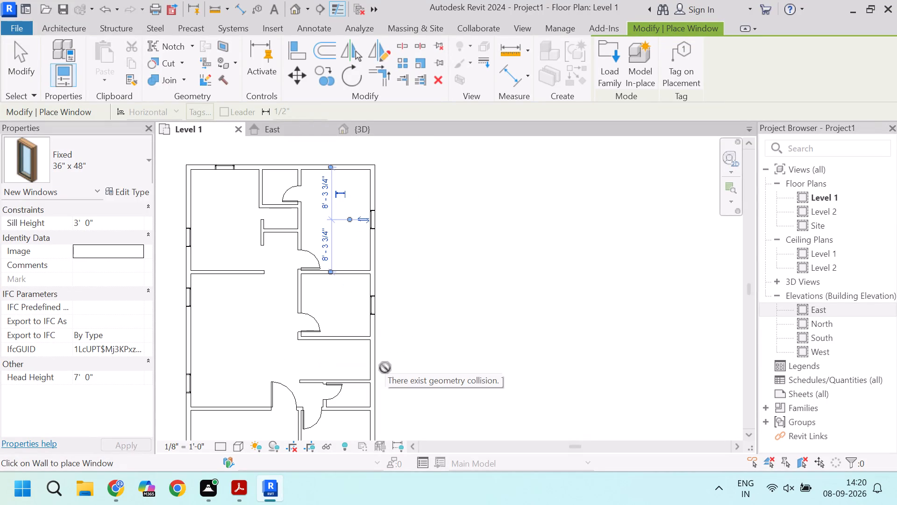
scroll(384, 365, up, 3)
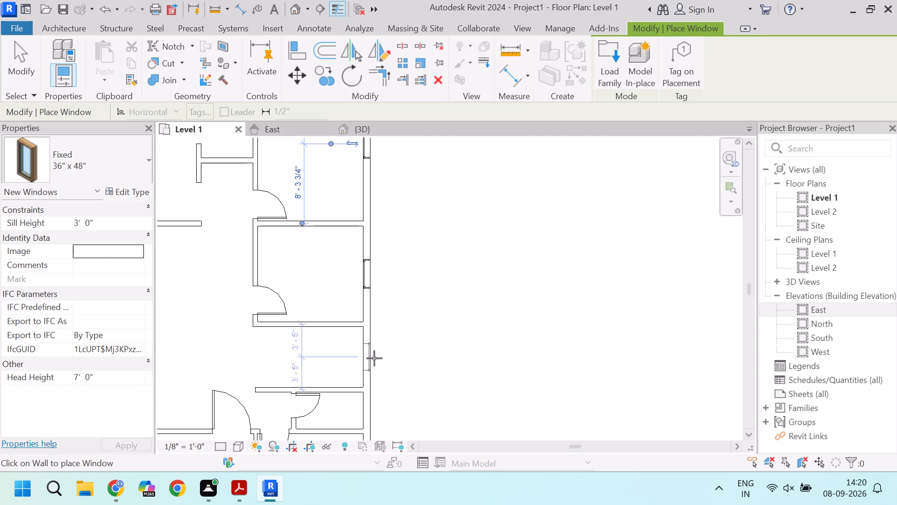
scroll(370, 353, up, 4)
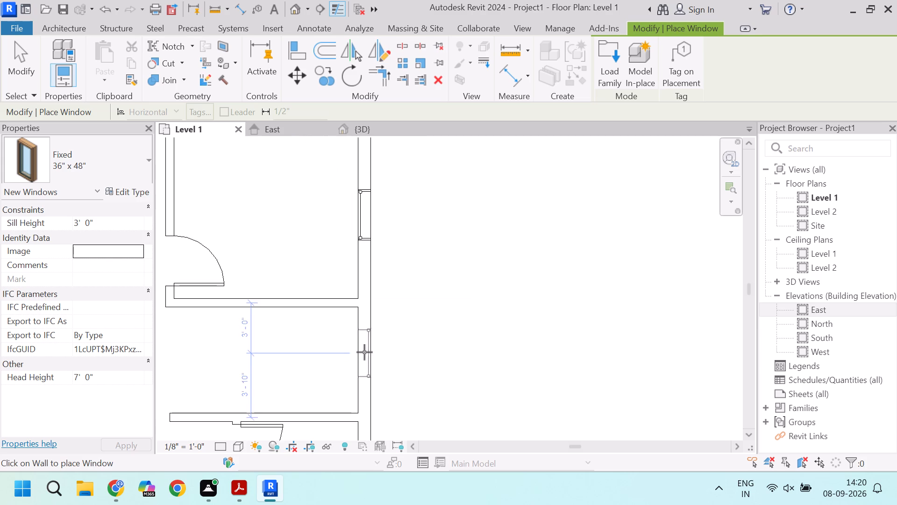
scroll(362, 352, up, 3)
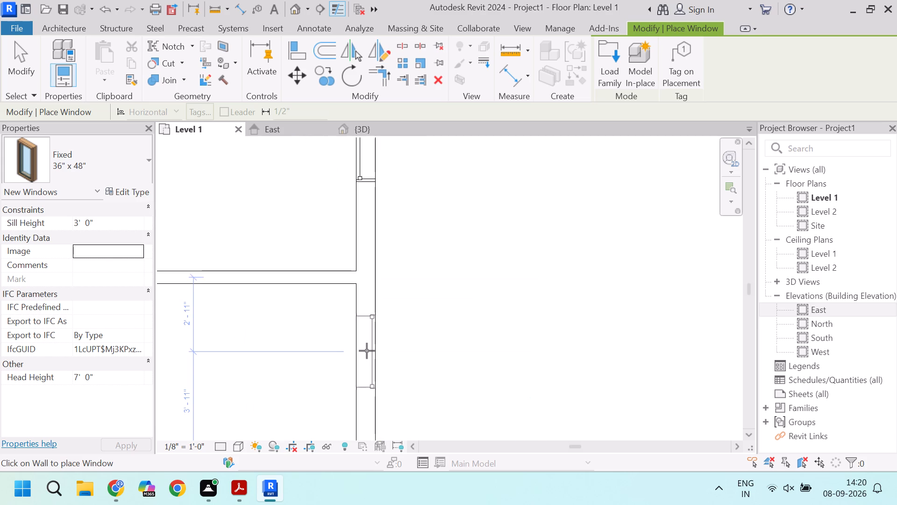
click(367, 351)
Place a Fixed 36" x 48" window centred in the south wall of the southeast room and finish window placement.
scroll(354, 293, down, 6)
scroll(402, 343, down, 3)
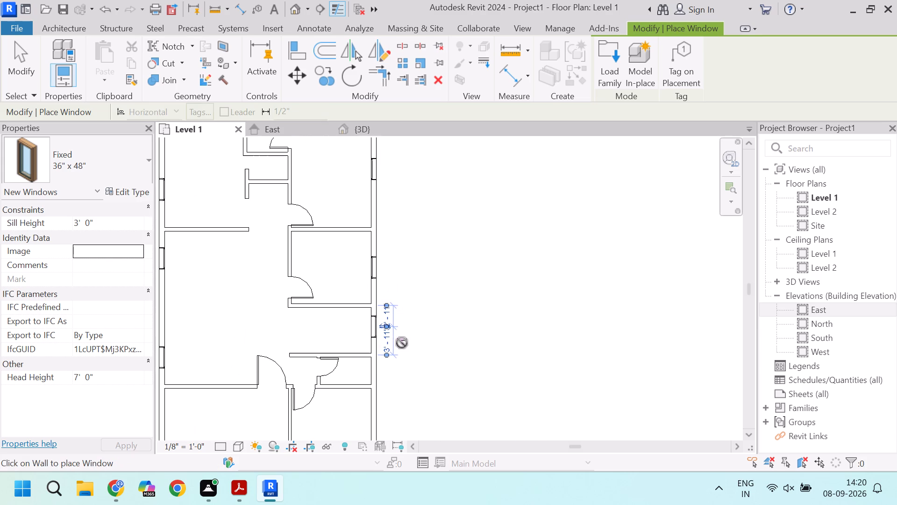
scroll(382, 323, down, 5)
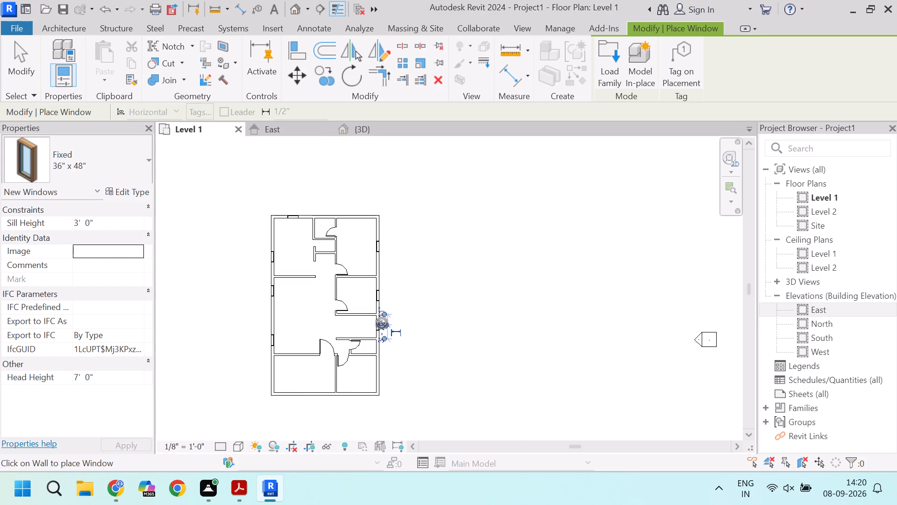
scroll(347, 404, up, 5)
click(366, 388)
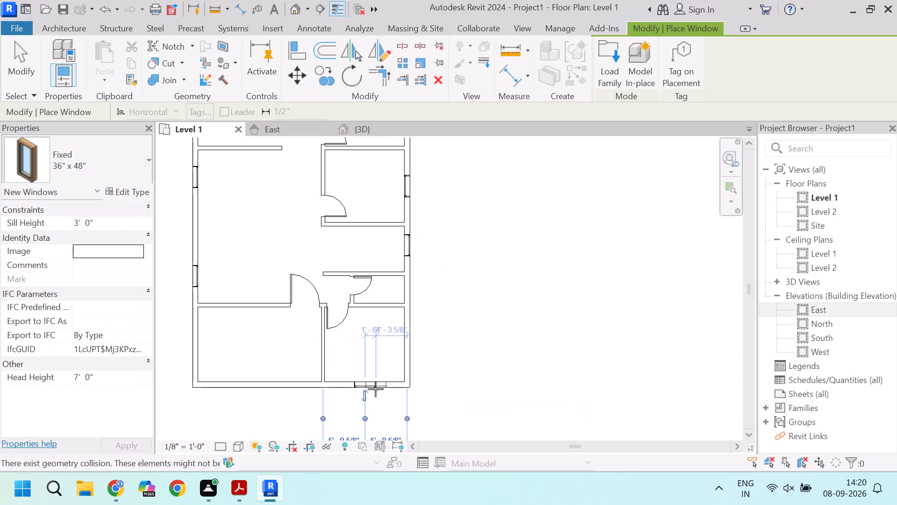
key(Escape)
scroll(358, 378, down, 3)
key(Escape)
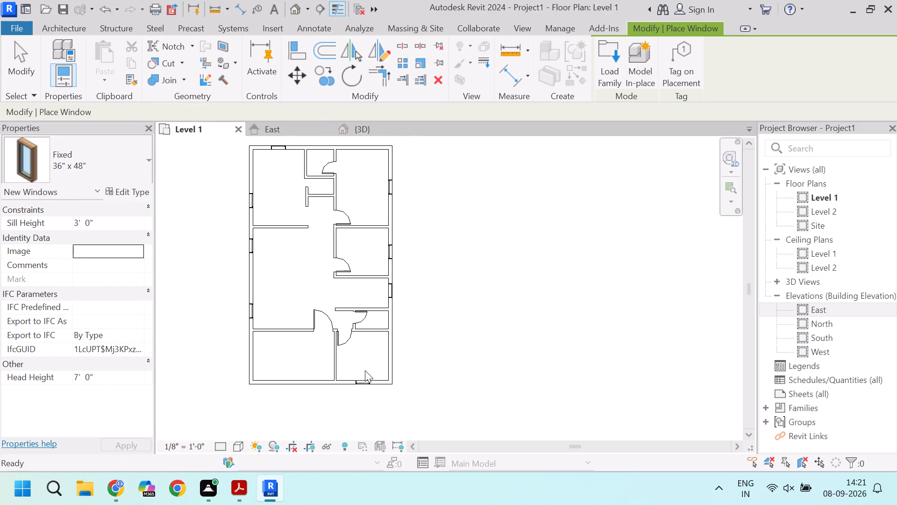
Examine the placed windows and doors around the building from several angles in the 3D view.
click(359, 133)
scroll(431, 309, down, 3)
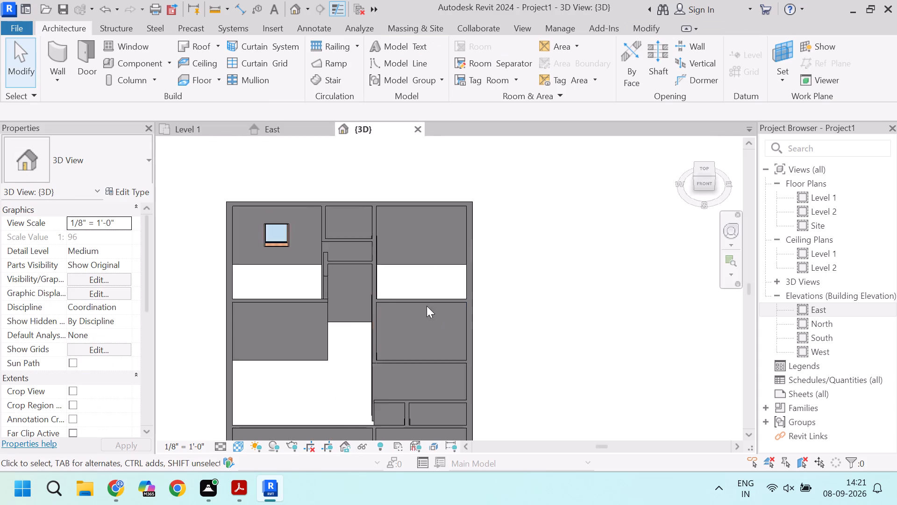
drag(712, 176, 564, 146)
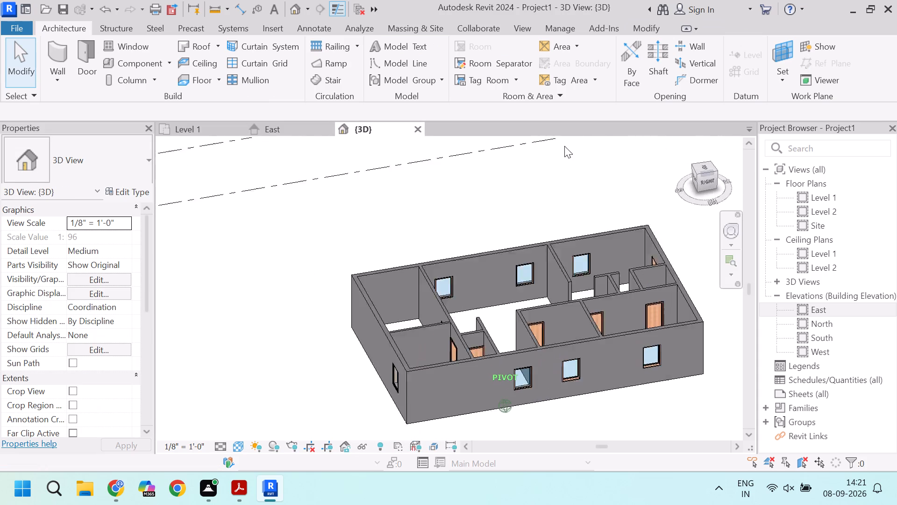
drag(564, 146, 587, 144)
scroll(516, 348, up, 4)
scroll(549, 389, down, 1)
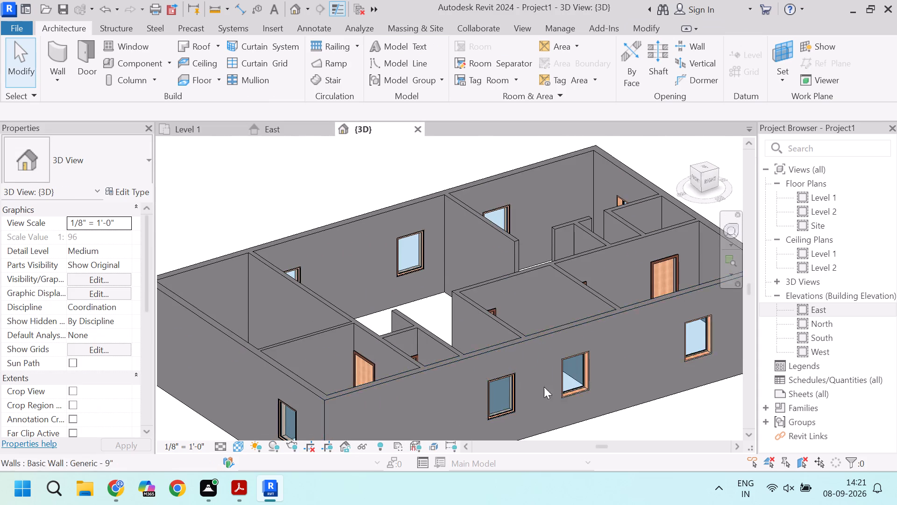
scroll(544, 387, down, 2)
drag(694, 178, 675, 171)
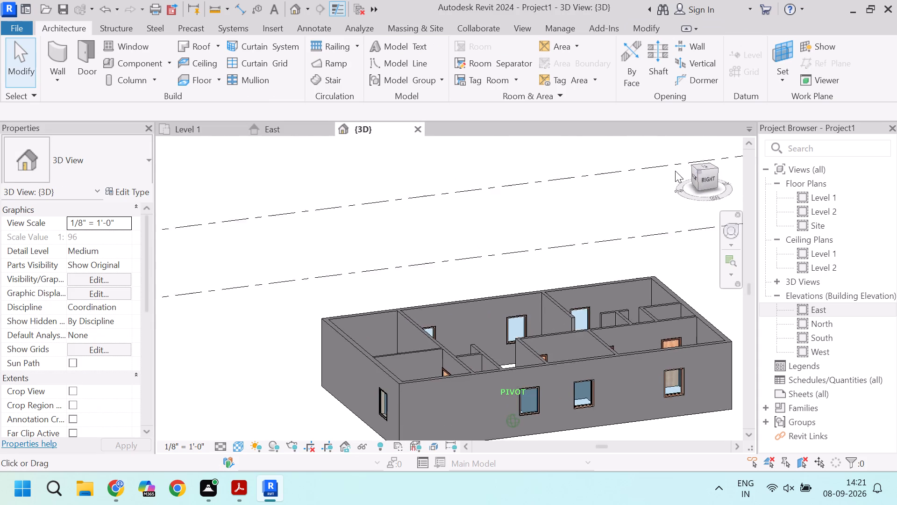
drag(675, 171, 739, 204)
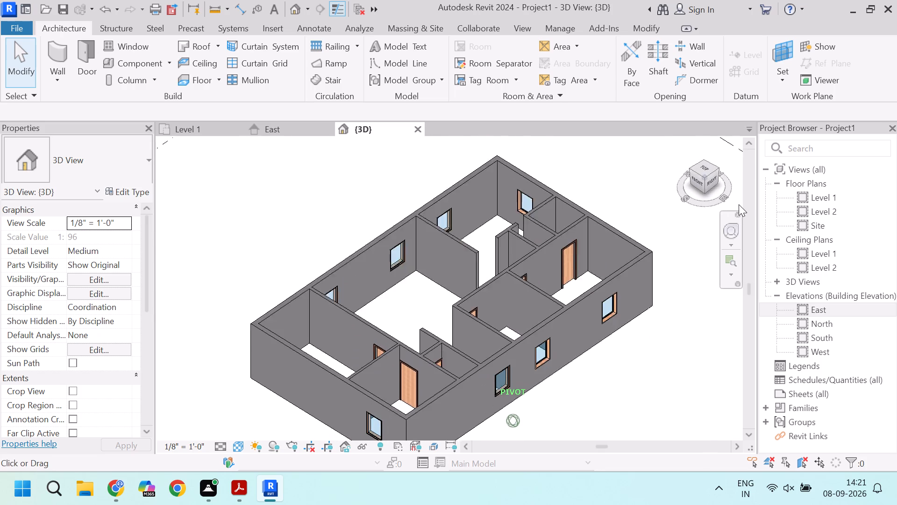
drag(739, 204, 737, 202)
scroll(549, 206, up, 3)
scroll(396, 224, down, 3)
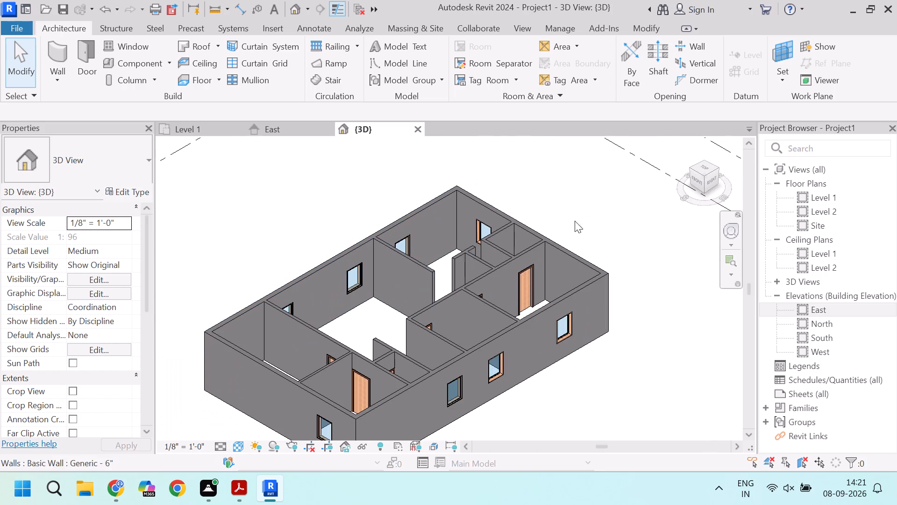
Switch to the Level 1 floor plan and examine the overall layout of walls, doors and windows.
click(192, 127)
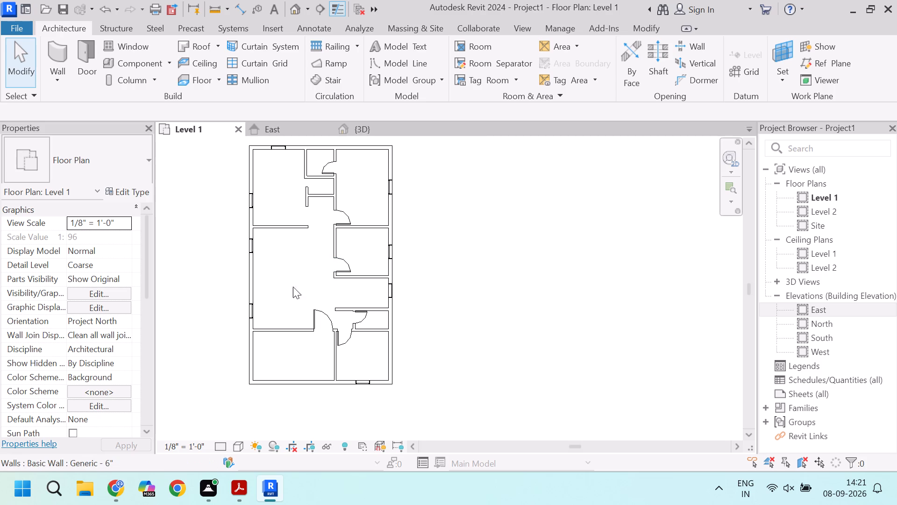
scroll(305, 283, down, 4)
scroll(385, 294, up, 3)
scroll(340, 279, up, 3)
scroll(288, 247, down, 3)
scroll(227, 244, down, 3)
scroll(208, 182, up, 3)
scroll(275, 216, down, 4)
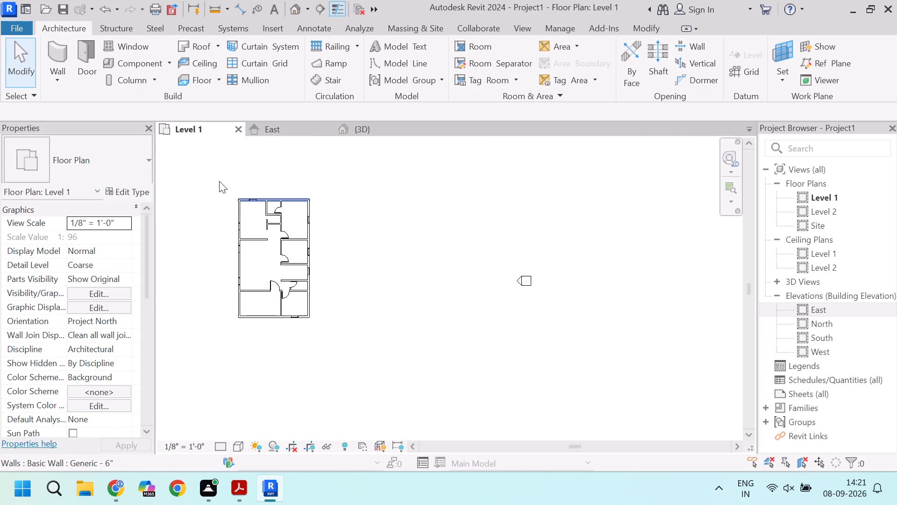
scroll(219, 181, up, 3)
scroll(232, 238, up, 3)
scroll(259, 220, down, 2)
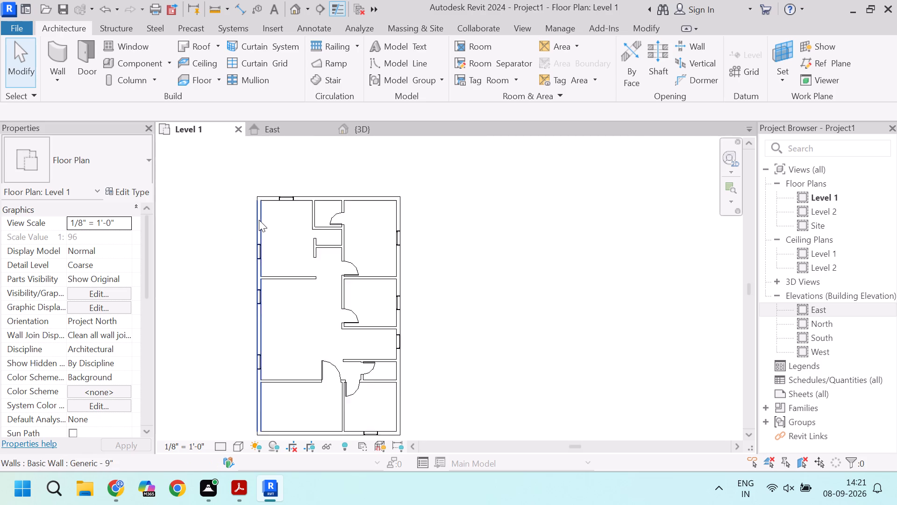
scroll(230, 284, down, 3)
scroll(231, 284, up, 4)
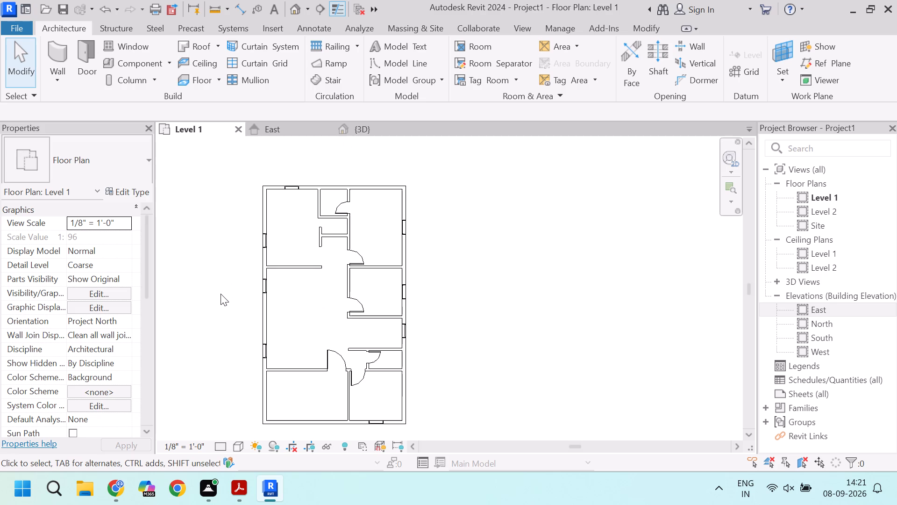
middle_drag(214, 294, 241, 277)
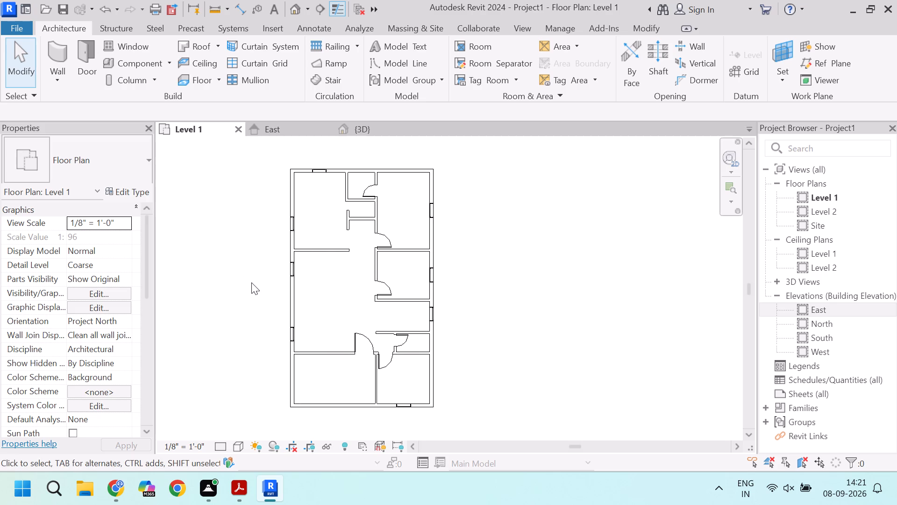
scroll(253, 282, down, 2)
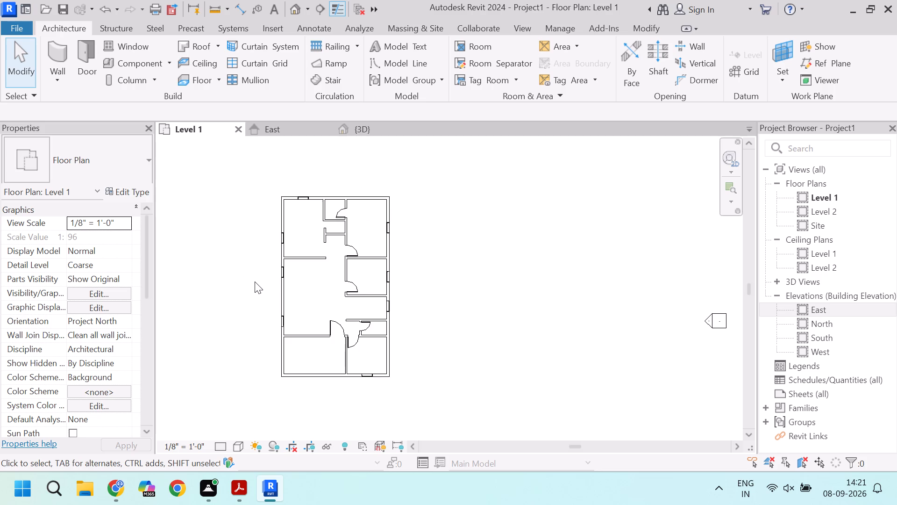
scroll(256, 281, up, 3)
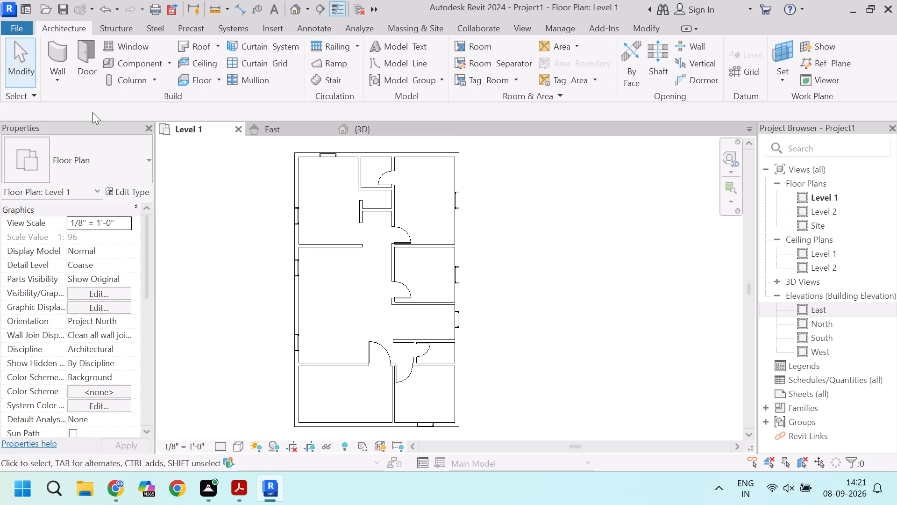
Save the project as Project1 in a new folder named INTERN inside 1 CAD DESK > REVIT on drive D.
click(20, 28)
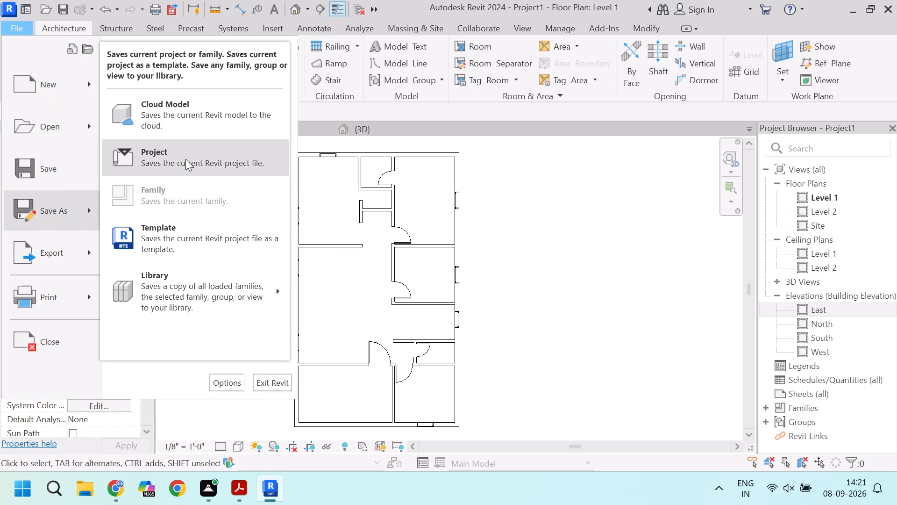
click(185, 159)
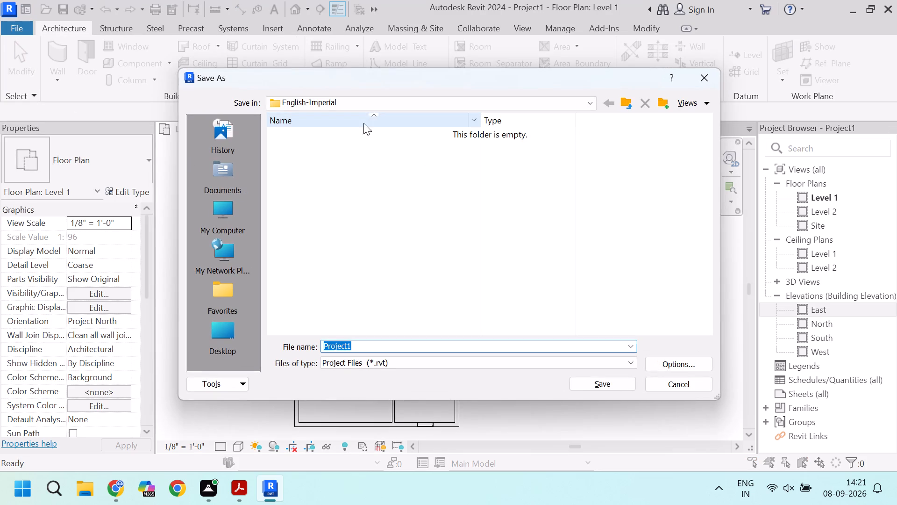
click(225, 211)
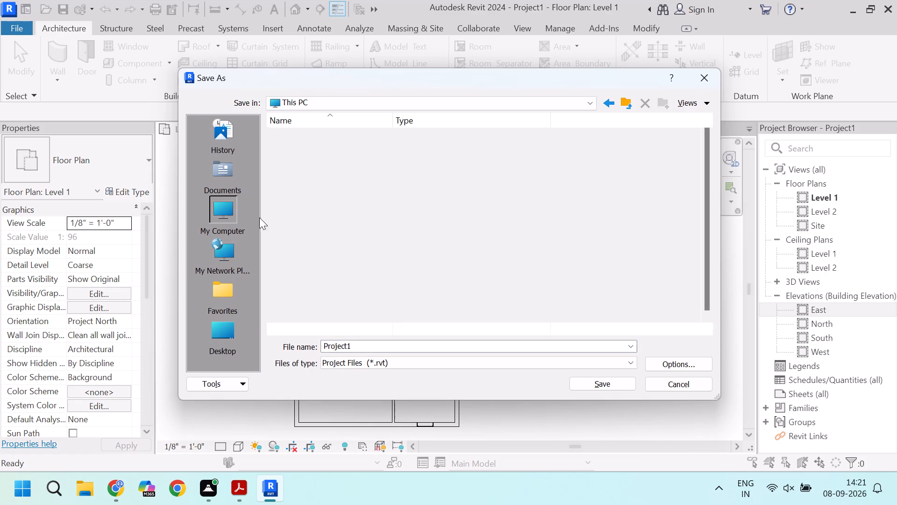
double_click(336, 164)
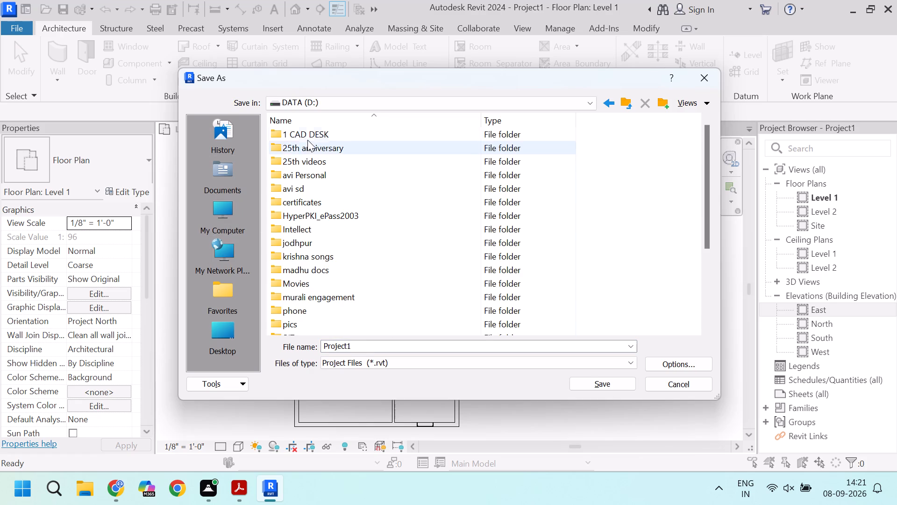
double_click(308, 135)
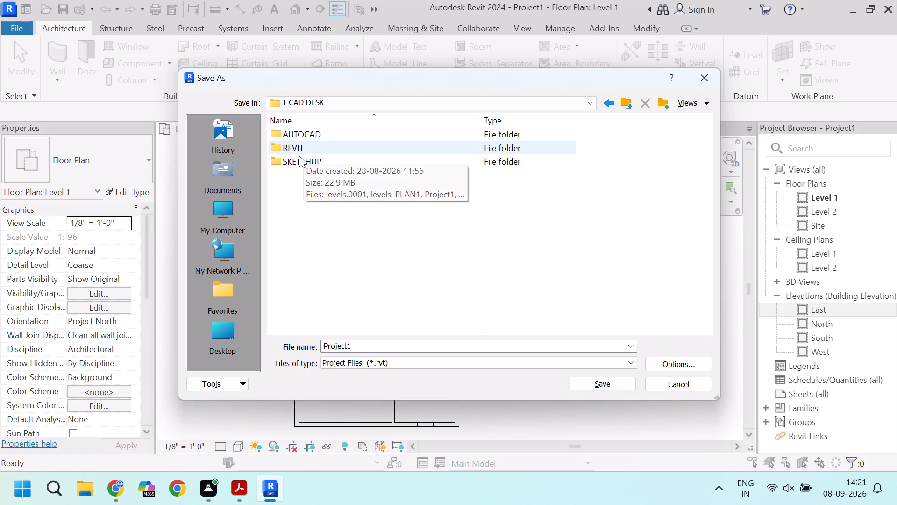
double_click(306, 142)
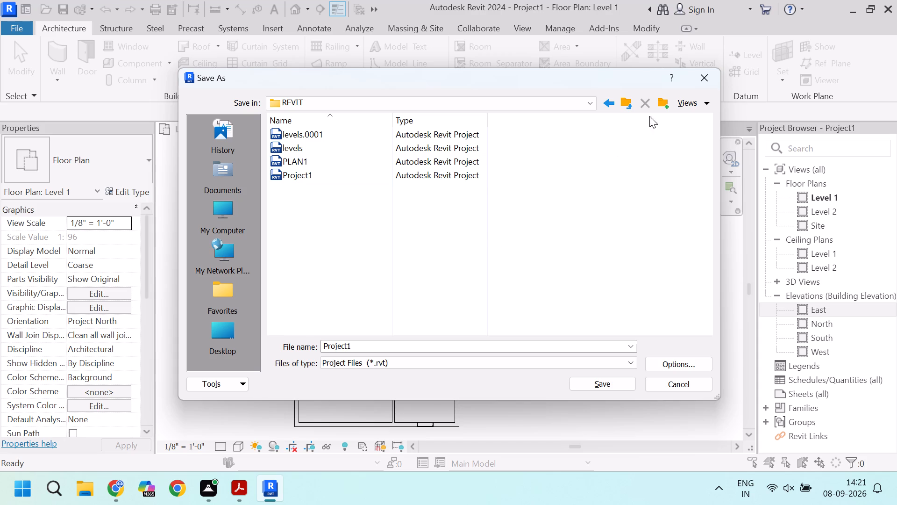
click(662, 106)
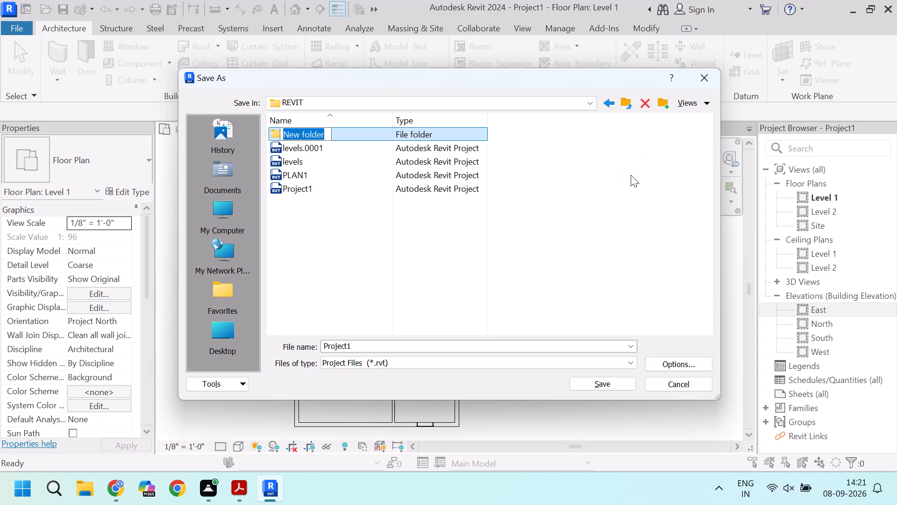
text(INTERN)
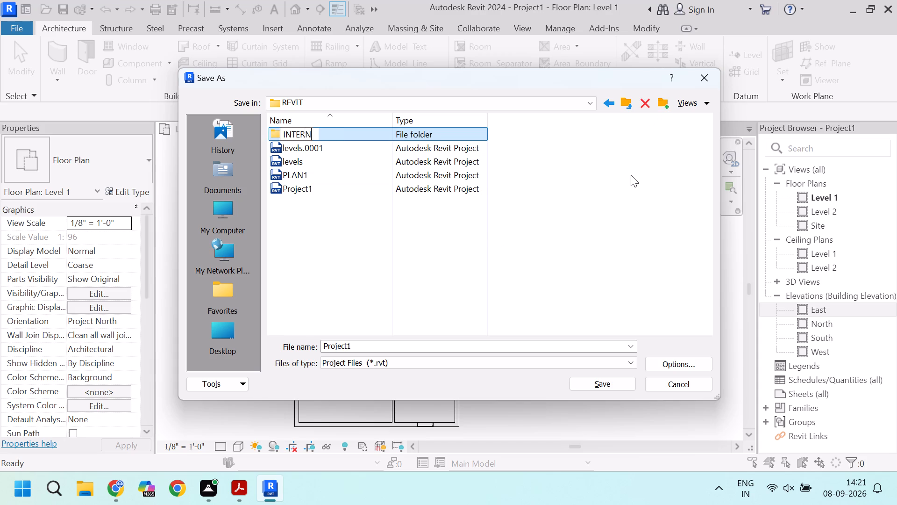
click(559, 255)
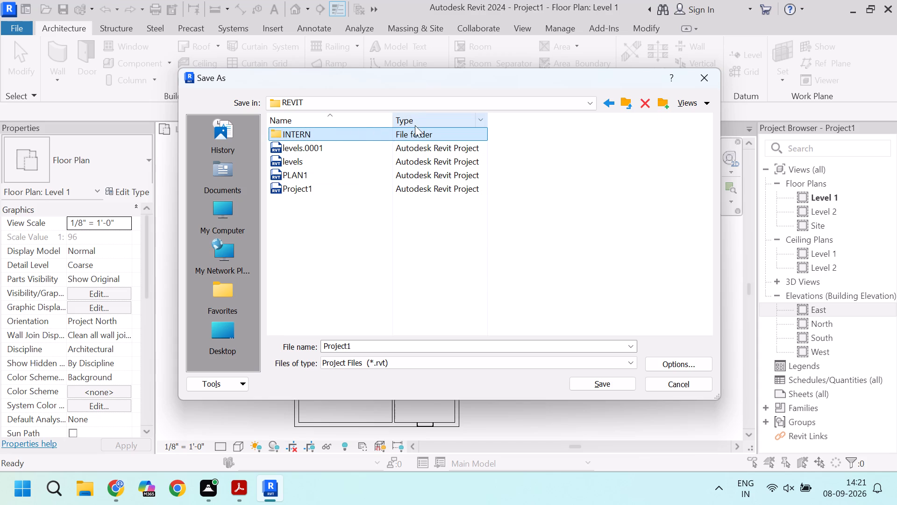
double_click(418, 132)
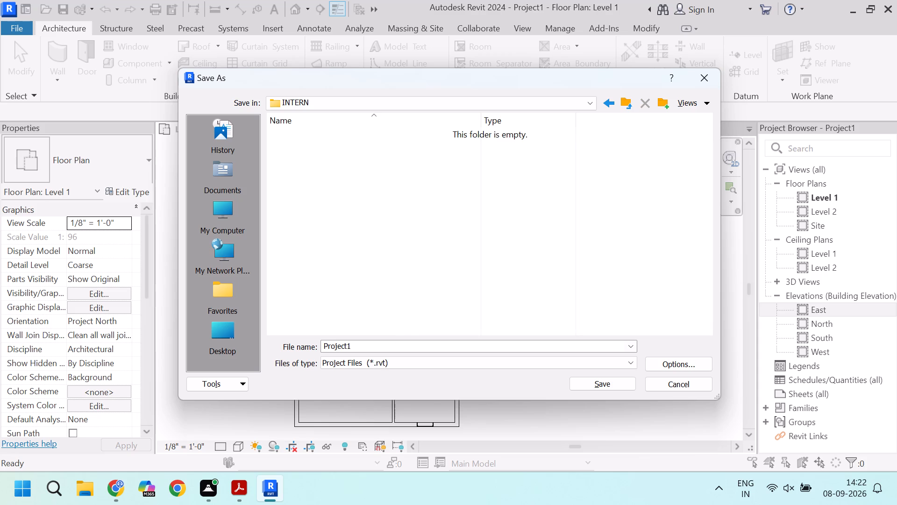
click(601, 381)
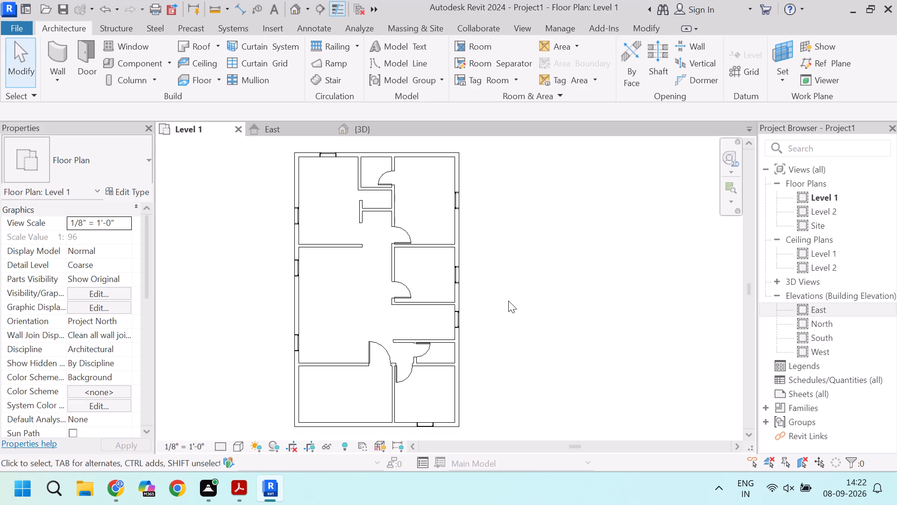
Examine the northern rooms and the whole Level 1 plan at different magnifications.
scroll(272, 176, up, 2)
middle_drag(364, 163, 345, 187)
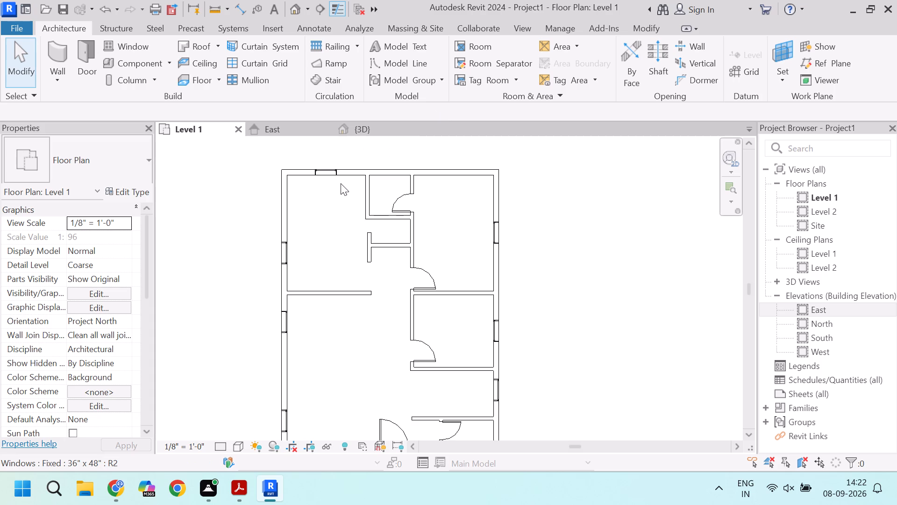
scroll(313, 230, up, 3)
scroll(304, 224, down, 2)
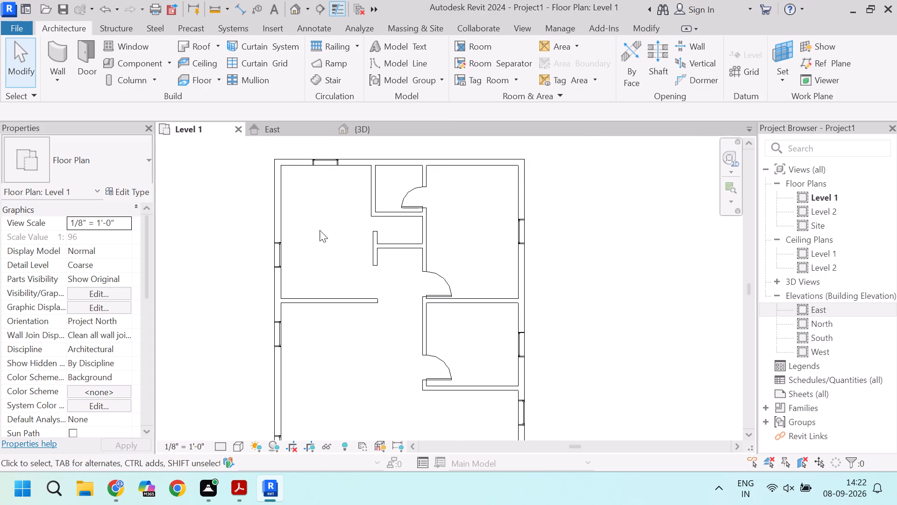
scroll(321, 231, up, 2)
scroll(270, 222, down, 2)
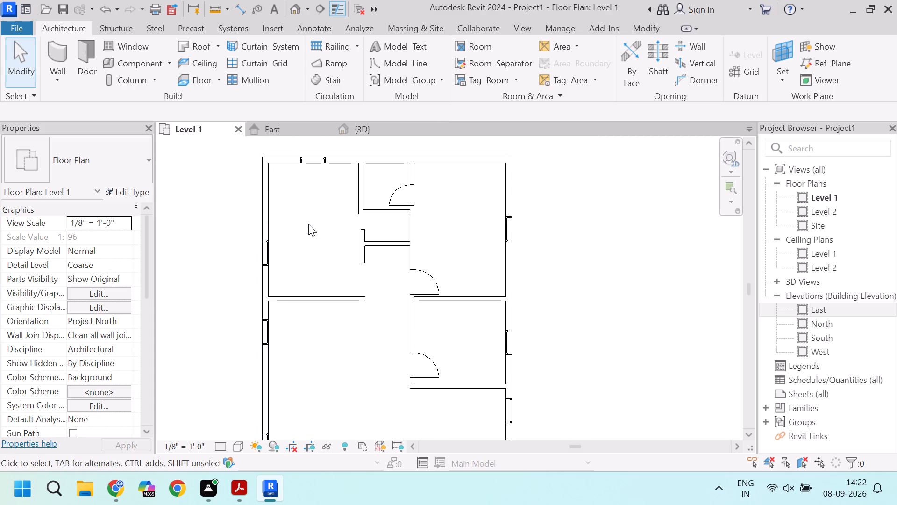
scroll(300, 221, down, 6)
scroll(300, 232, up, 3)
scroll(285, 216, down, 3)
scroll(284, 215, up, 2)
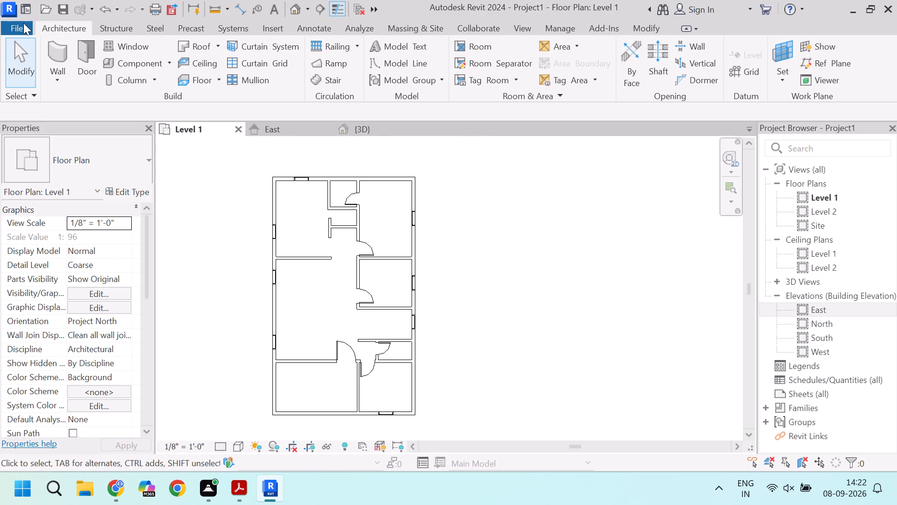
Export the current Level 1 floor plan view as an AutoCAD 2018 DWG into the INTERN folder, keeping the default file name.
click(23, 23)
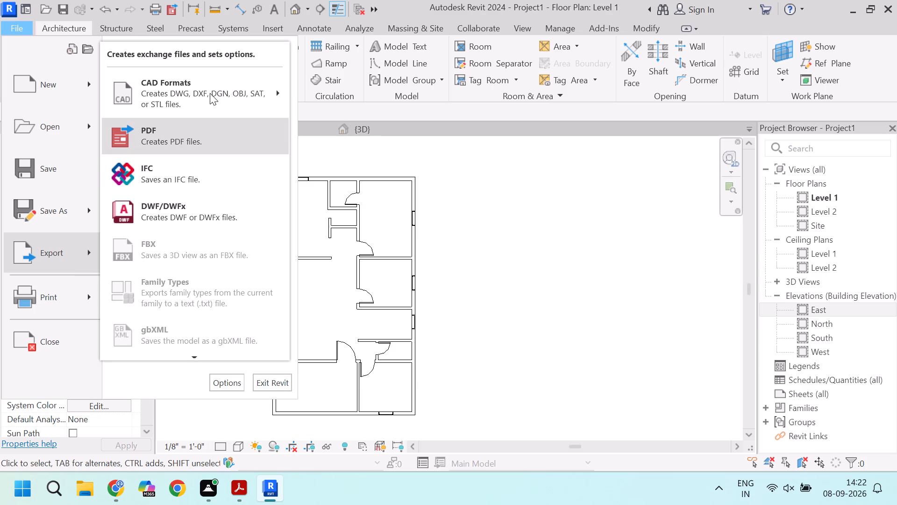
click(323, 87)
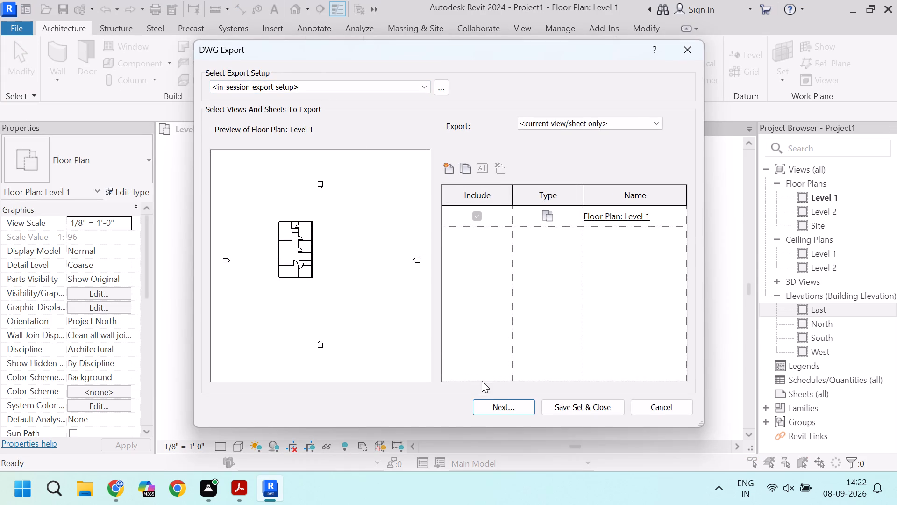
click(521, 404)
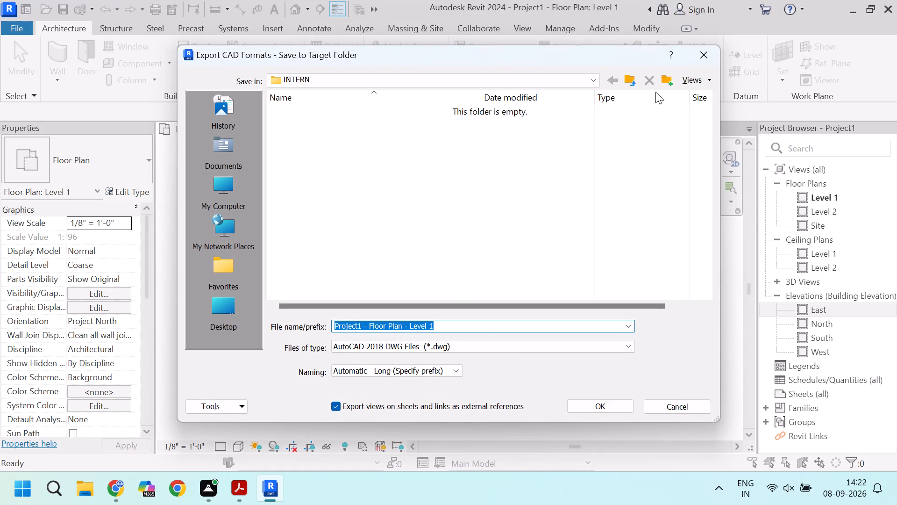
click(629, 81)
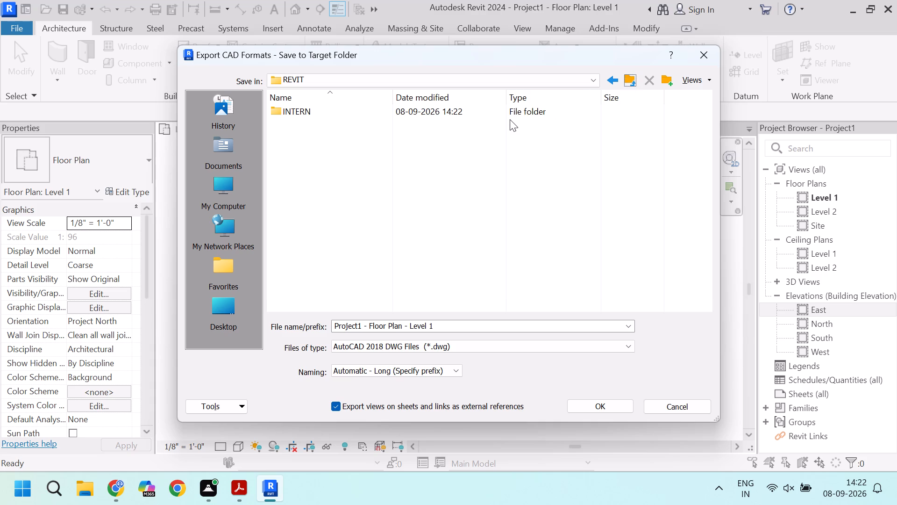
click(510, 119)
double_click(508, 109)
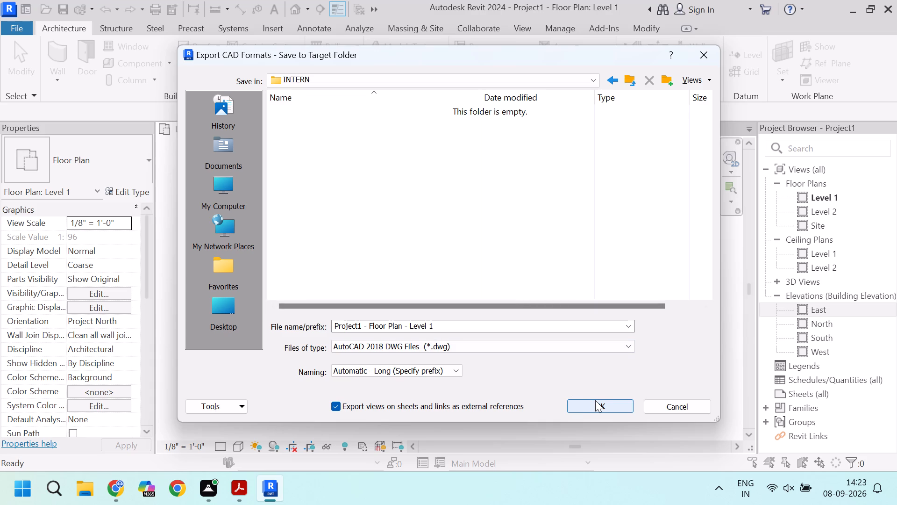
click(595, 400)
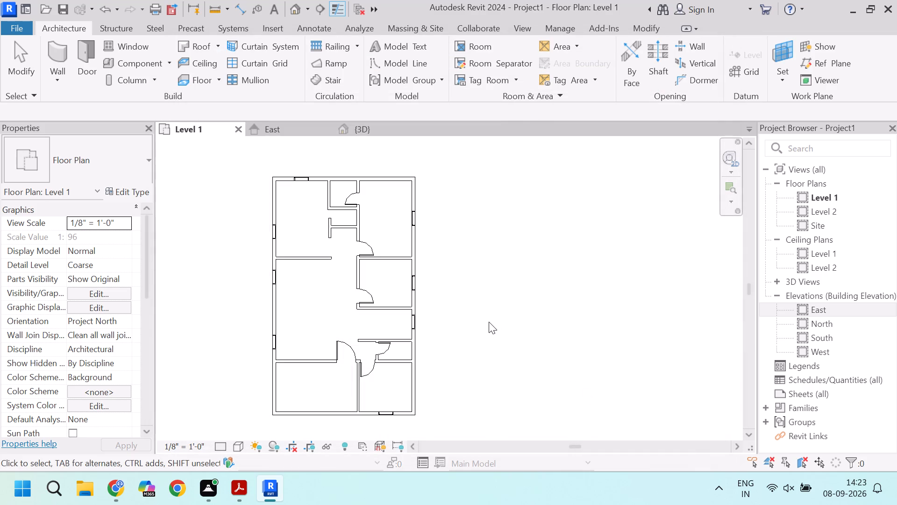
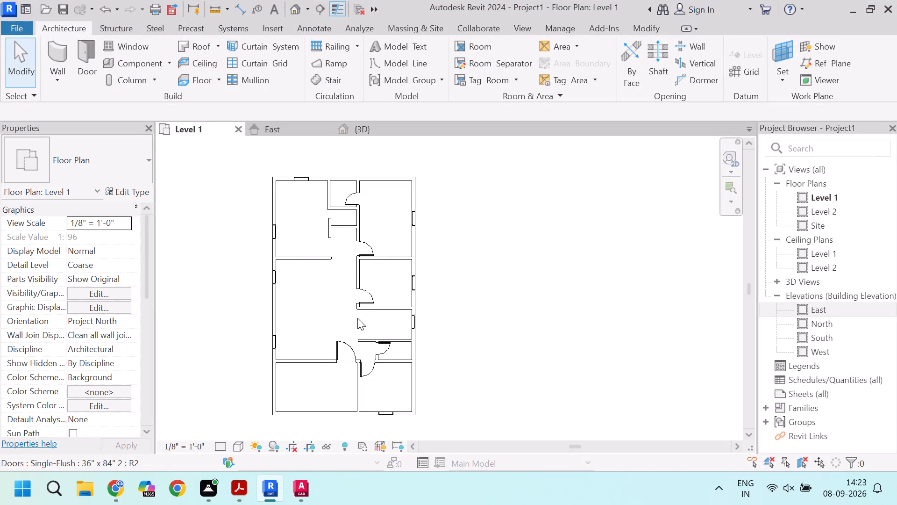
Examine the Level 1 floor plan's walls, doors and windows at different magnifications.
scroll(291, 255, down, 3)
scroll(302, 252, up, 3)
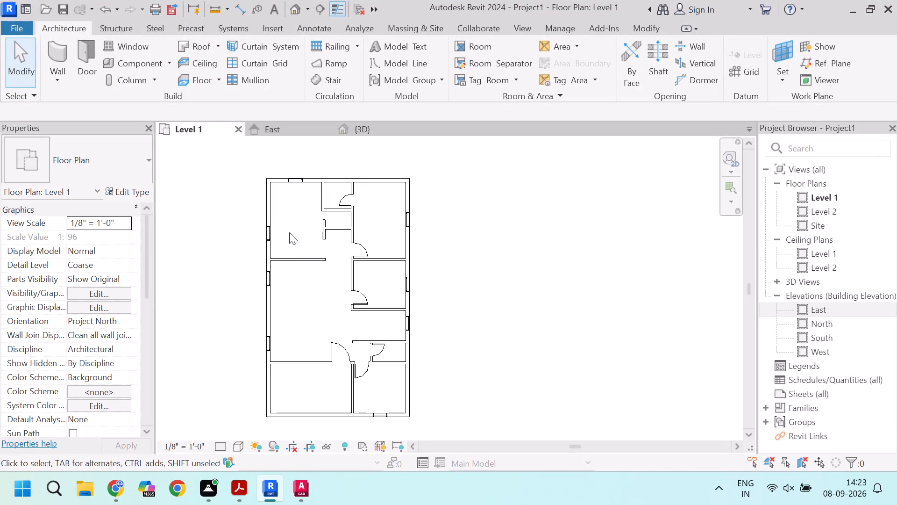
scroll(463, 227, down, 4)
scroll(402, 249, up, 5)
scroll(405, 251, down, 4)
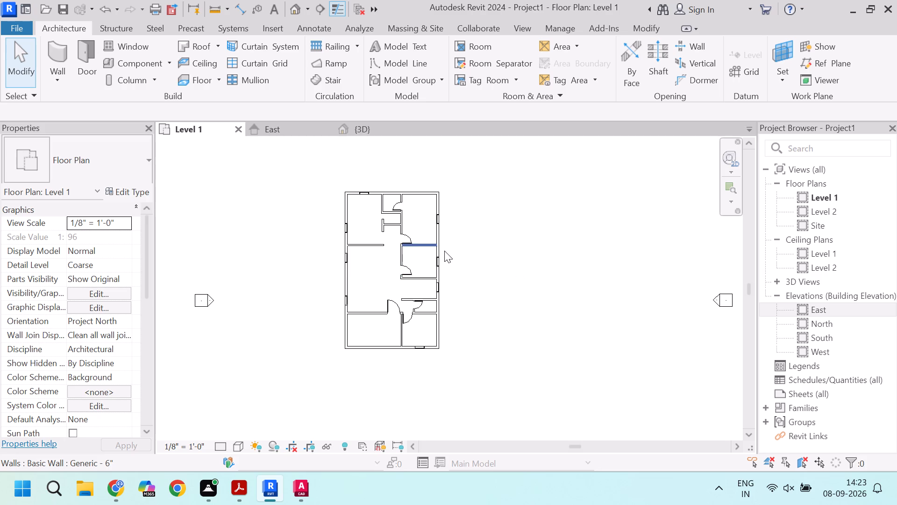
scroll(434, 267, down, 1)
scroll(434, 267, up, 6)
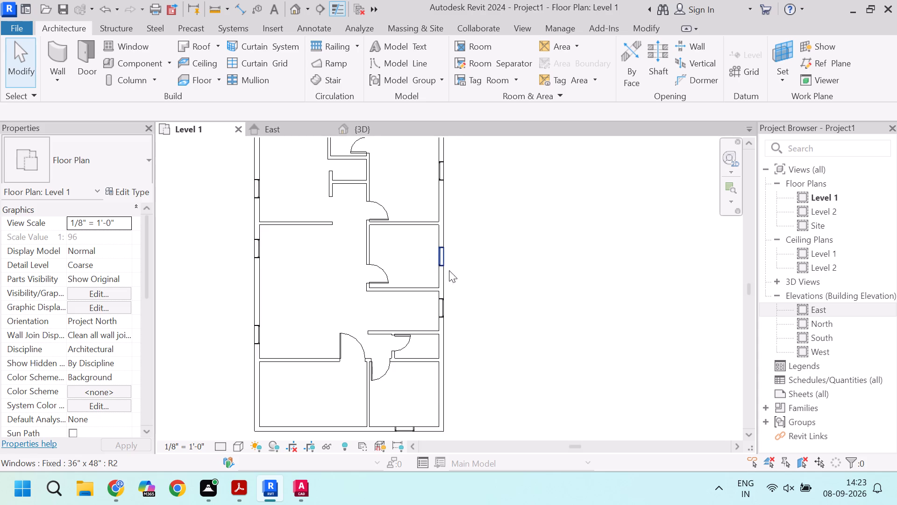
scroll(456, 276, down, 3)
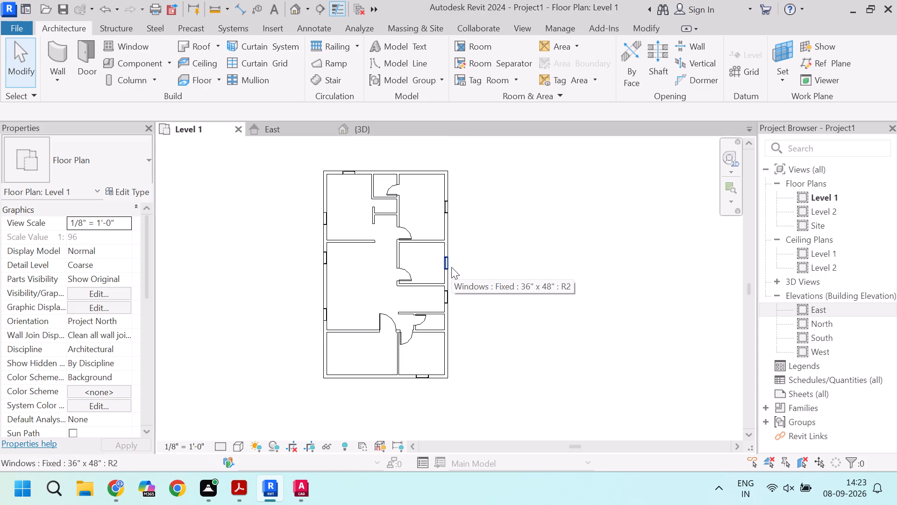
scroll(356, 266, up, 3)
scroll(510, 285, down, 2)
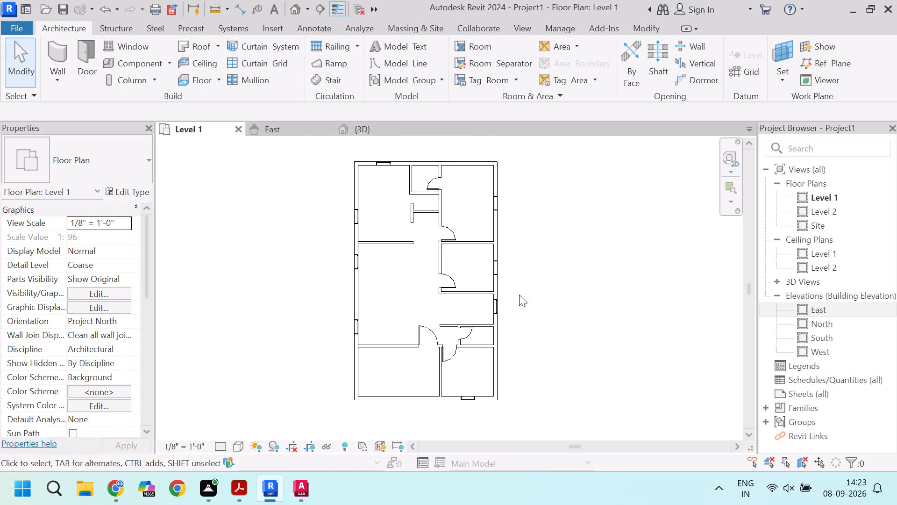
scroll(459, 209, up, 3)
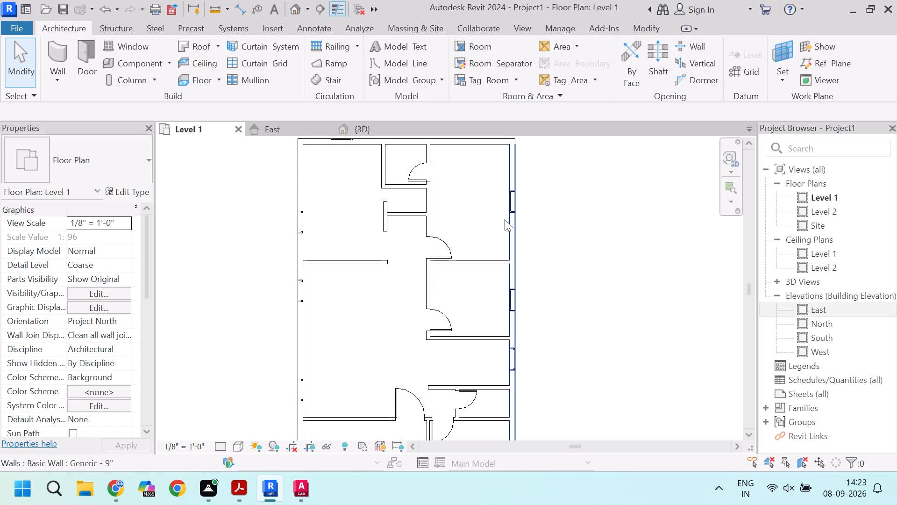
scroll(508, 214, down, 6)
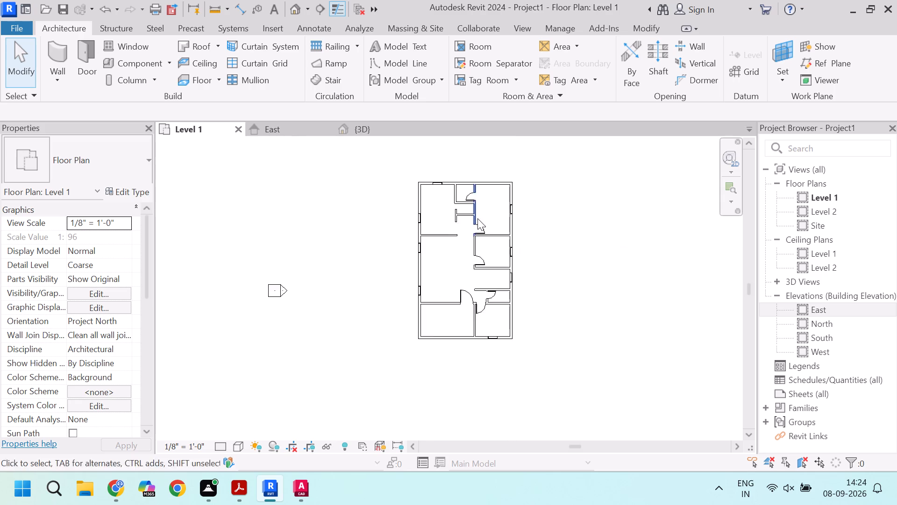
scroll(477, 218, up, 4)
scroll(533, 210, up, 3)
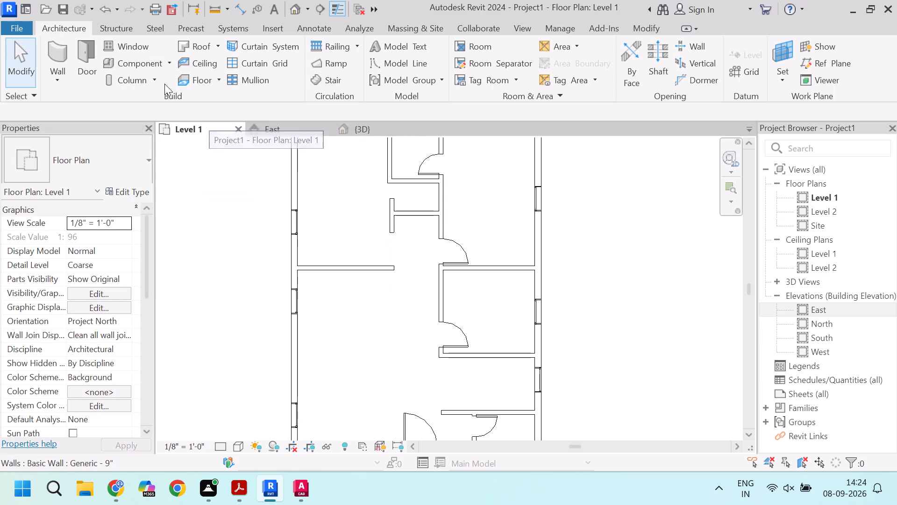
Switch to the 3D view and examine the building's walls, doors and windows.
click(379, 132)
scroll(574, 311, up, 2)
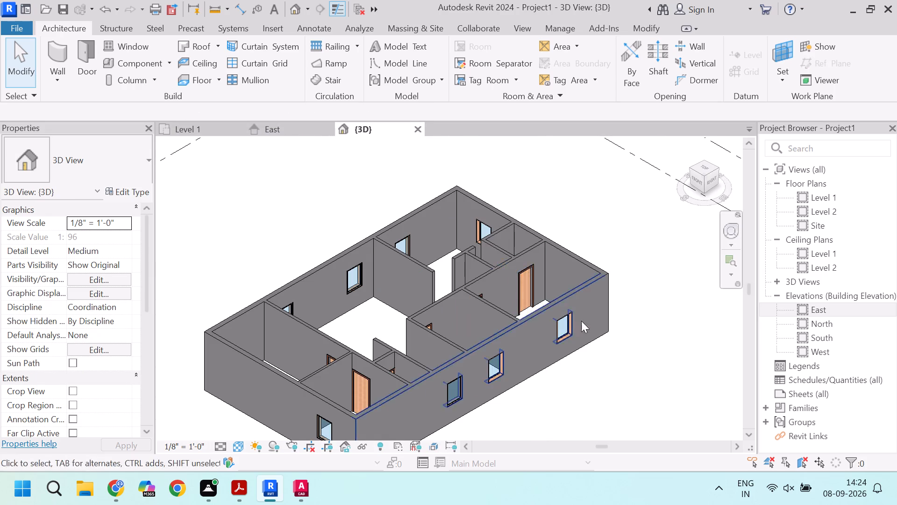
scroll(581, 321, up, 5)
scroll(578, 318, down, 5)
scroll(543, 344, down, 4)
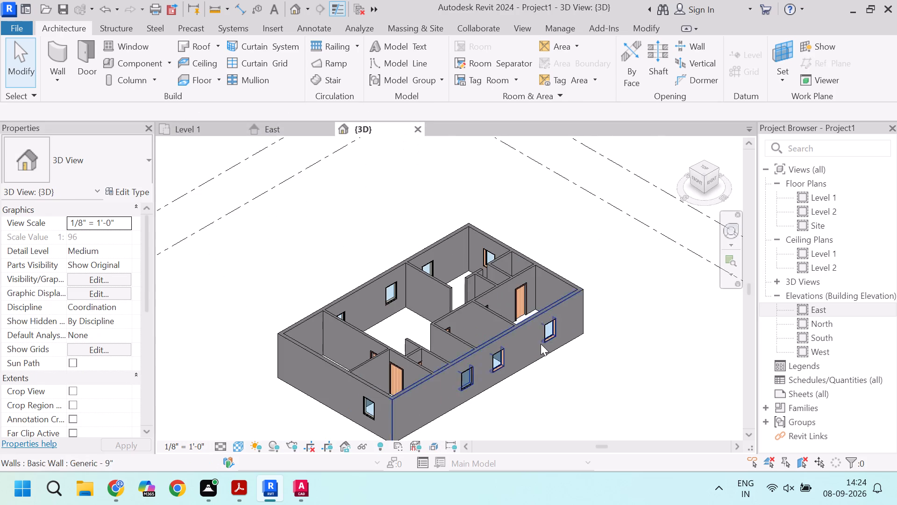
scroll(446, 385, up, 3)
scroll(498, 366, up, 5)
scroll(500, 368, down, 5)
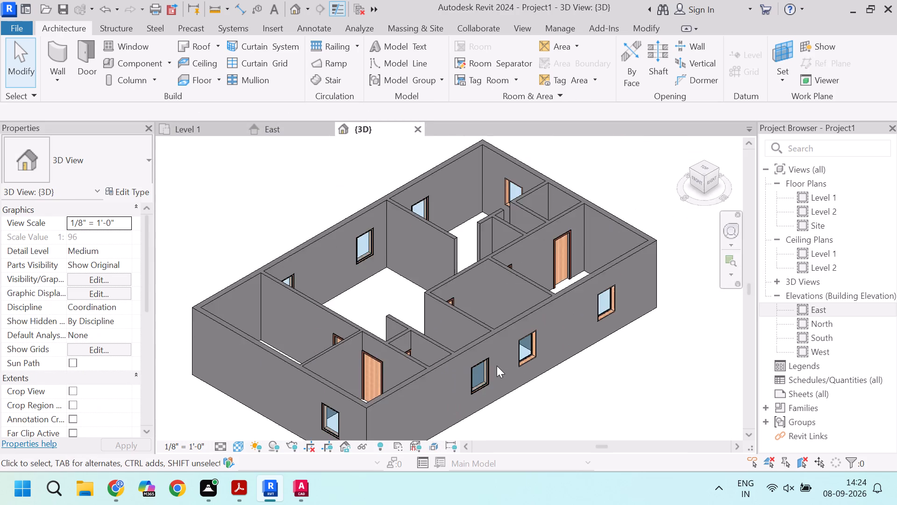
scroll(497, 364, down, 3)
scroll(423, 275, up, 3)
scroll(349, 309, up, 1)
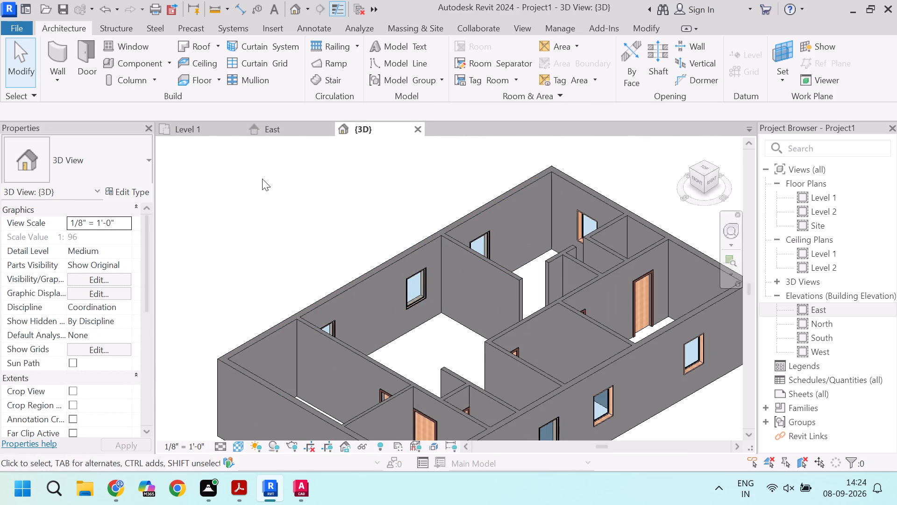
From the Level 1 plan, open the material selection for the structure layer of the north exterior wall's Generic - 9" type.
click(189, 126)
scroll(495, 280, down, 3)
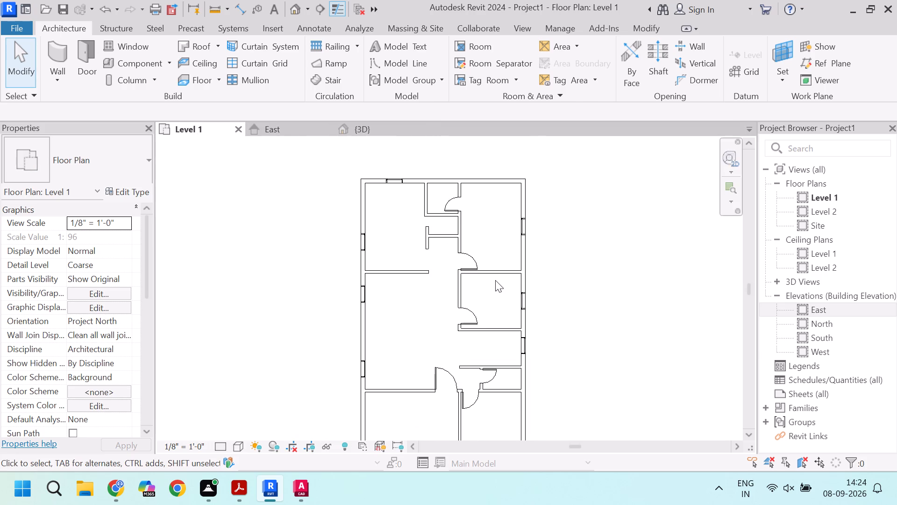
scroll(515, 266, up, 2)
scroll(526, 166, up, 3)
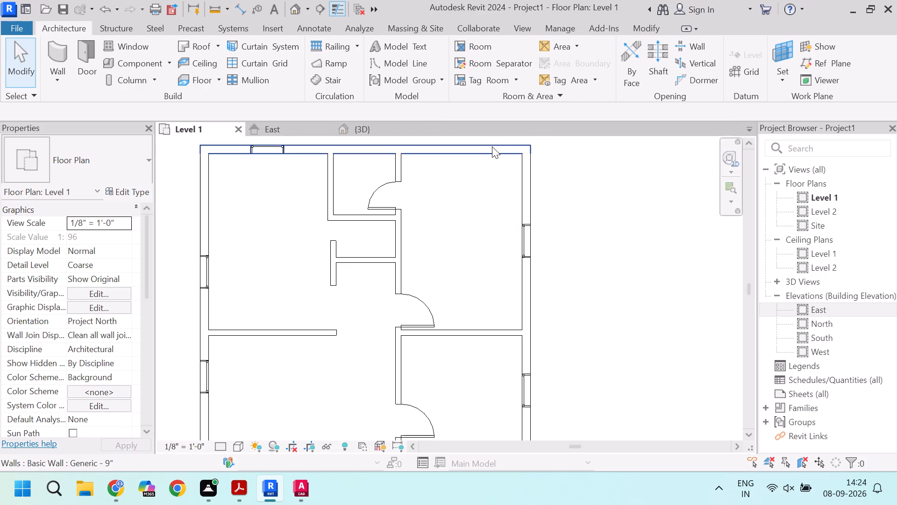
click(492, 146)
scroll(516, 286, down, 4)
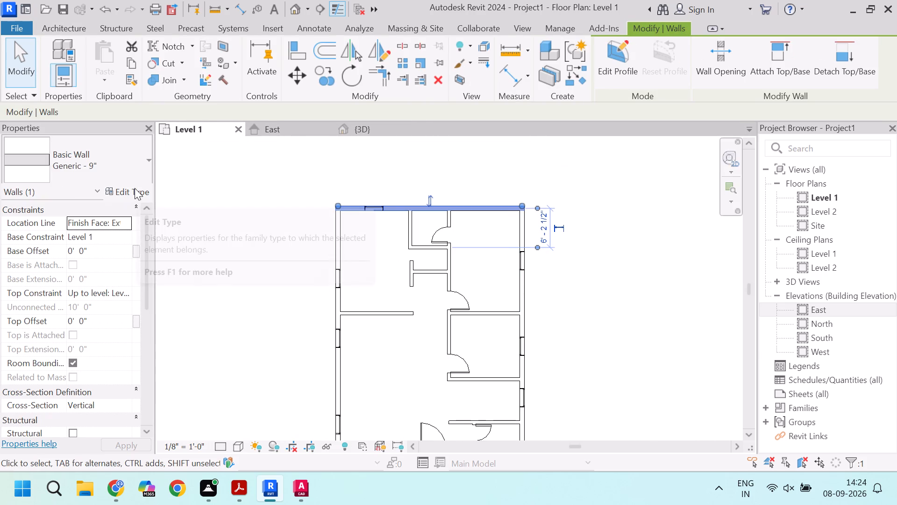
click(135, 188)
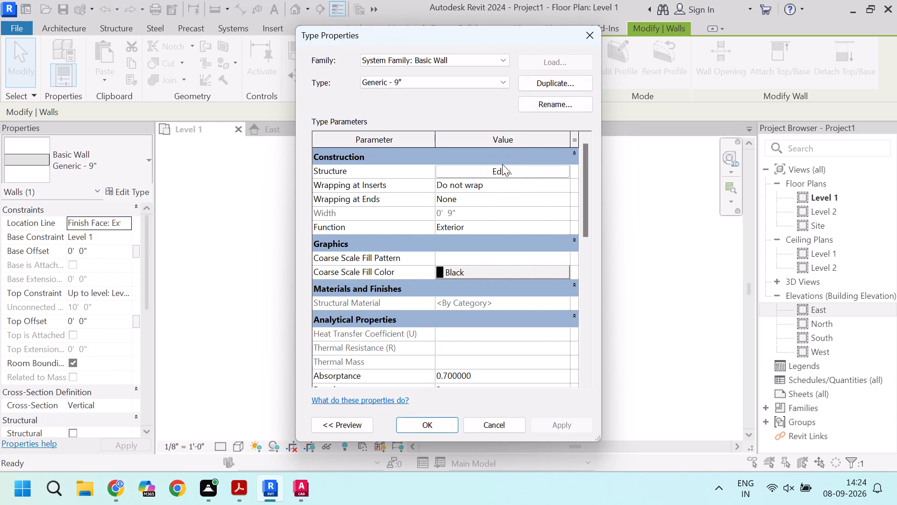
click(493, 174)
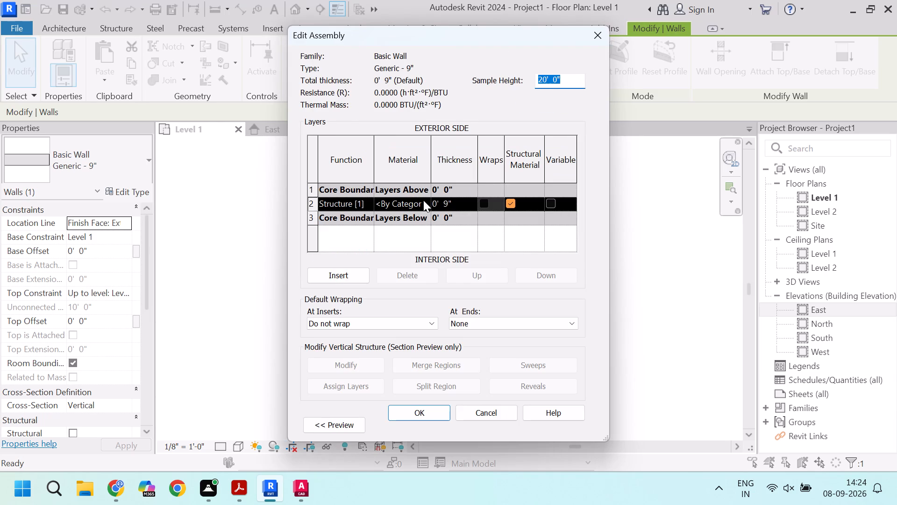
click(424, 202)
click(424, 204)
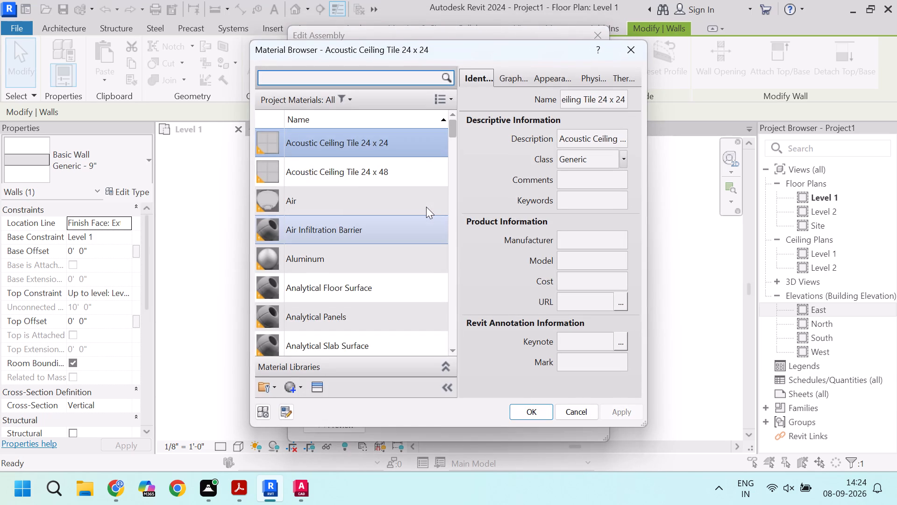
Create a new material for the wall's structure layer and name it New Material.
click(292, 389)
click(307, 406)
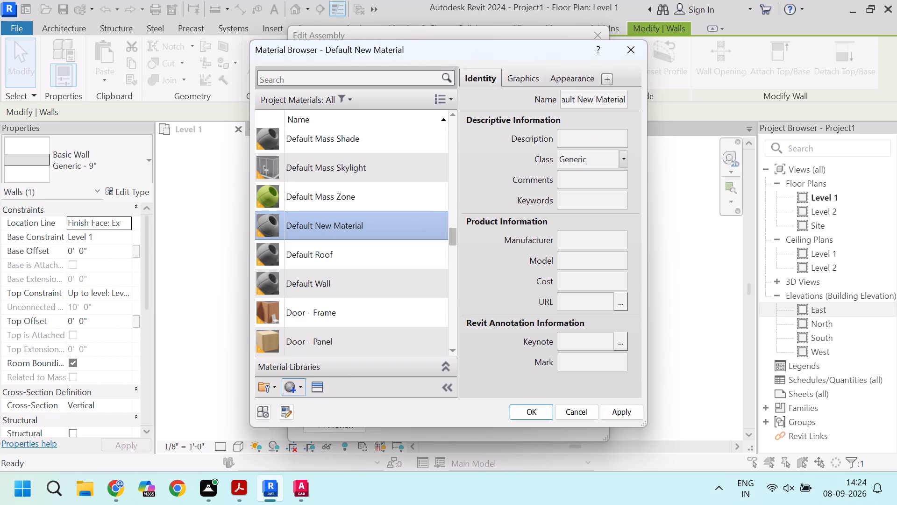
drag(623, 99, 548, 100)
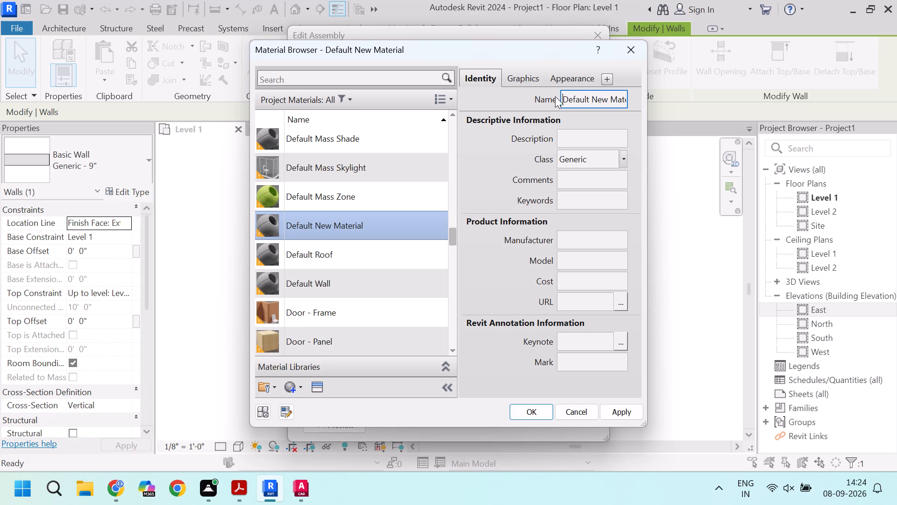
drag(564, 95, 638, 95)
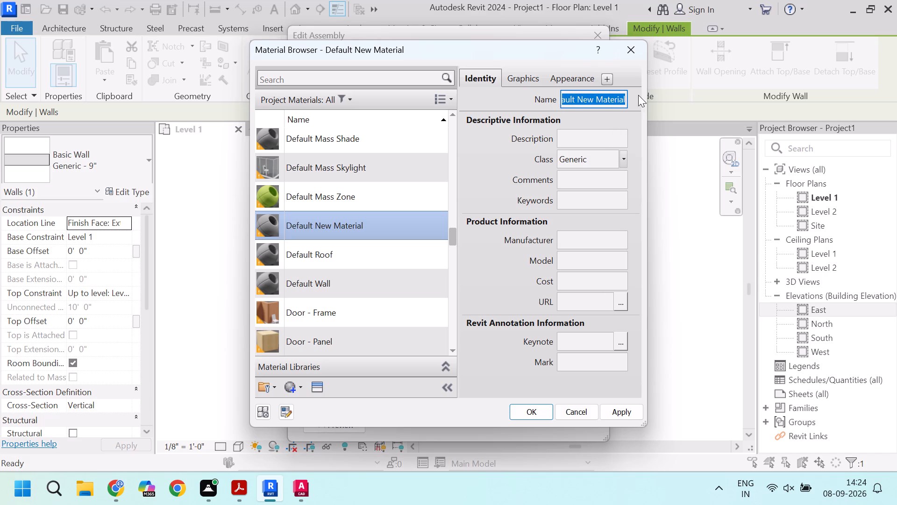
click(577, 100)
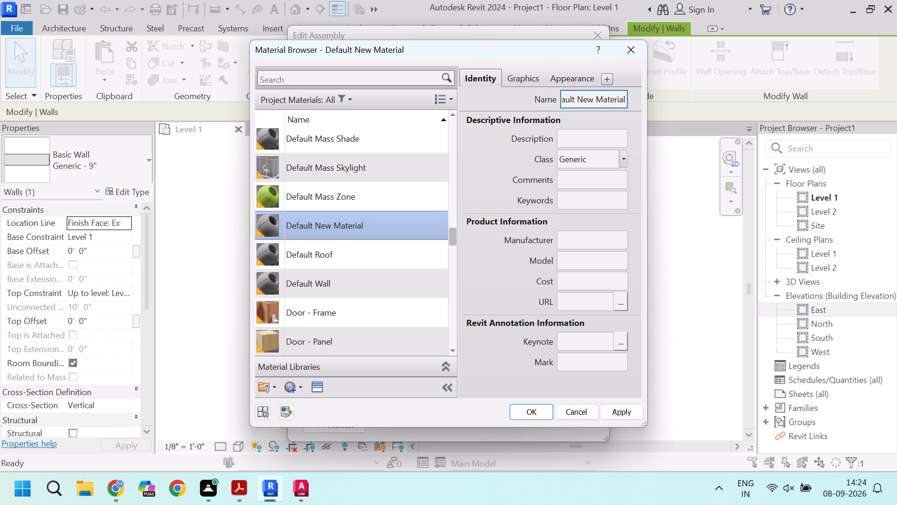
key(BackSpace)
key(BackSpace)
key(BackSpace)
key(BackSpace)
key(BackSpace)
key(BackSpace)
key(BackSpace)
key(BackSpace)
key(BackSpace)
key(BackSpace)
key(BackSpace)
key(BackSpace)
key(BackSpace)
key(BackSpace)
key(BackSpace)
key(BackSpace)
key(BackSpace)
key(BackSpace)
key(BackSpace)
key(BackSpace)
Set New Material's surface foreground pattern color to cyan, RGB 0 255 255, and apply it.
click(521, 84)
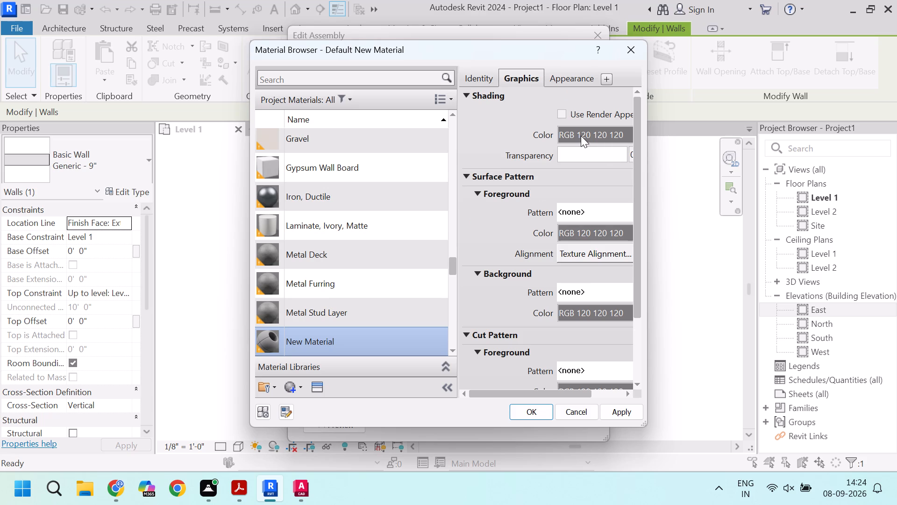
click(510, 173)
click(510, 173)
click(574, 238)
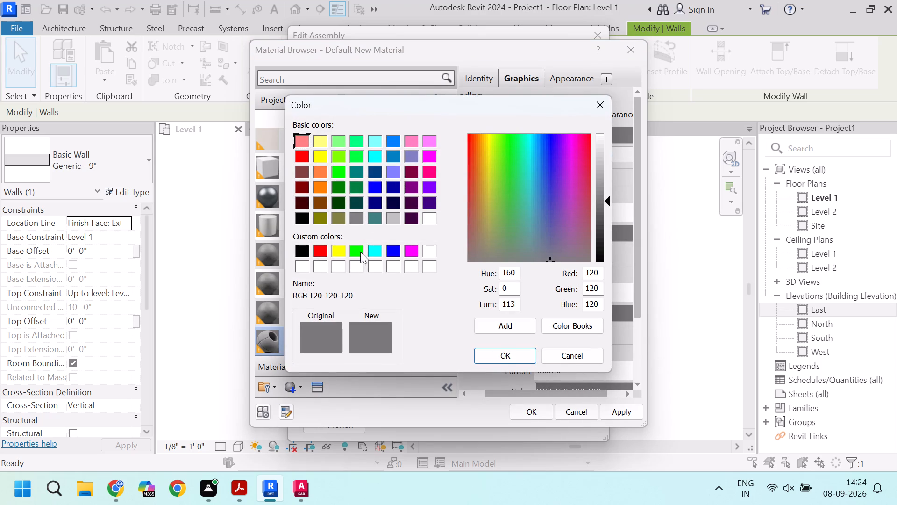
click(376, 250)
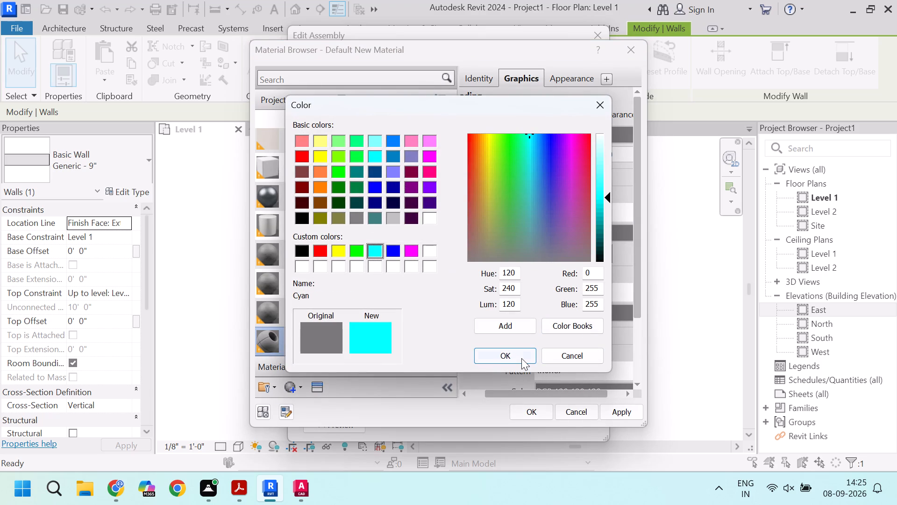
click(521, 358)
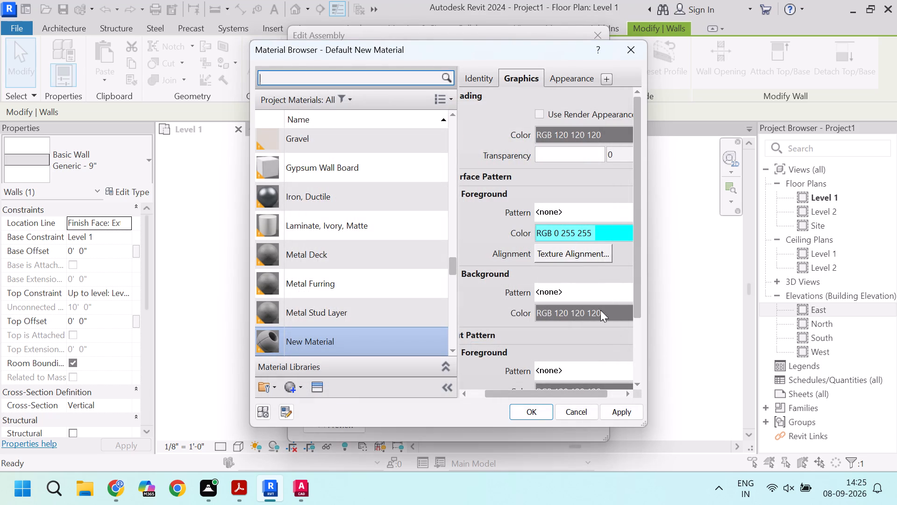
click(612, 409)
Set New Material's surface foreground pattern to the drafting pattern Solid fill.
scroll(522, 236, down, 2)
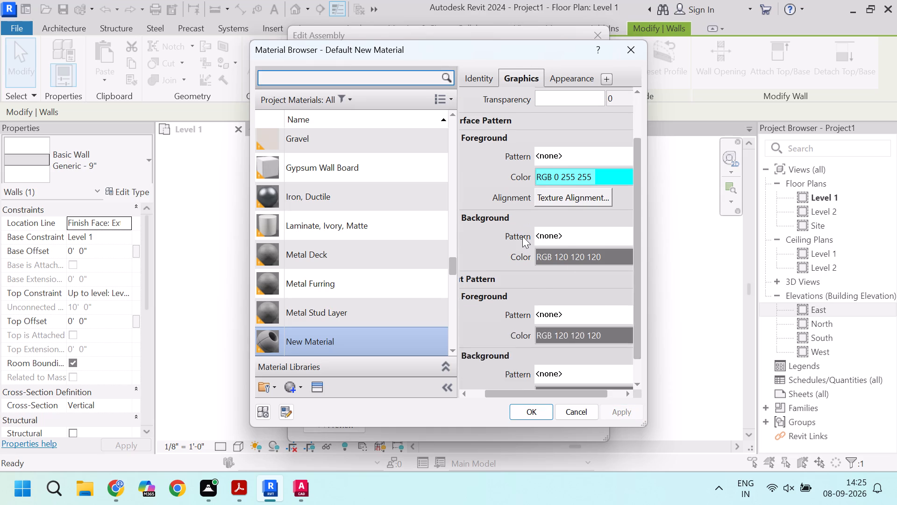
scroll(522, 236, up, 2)
scroll(535, 265, down, 2)
middle_drag(499, 276, 493, 276)
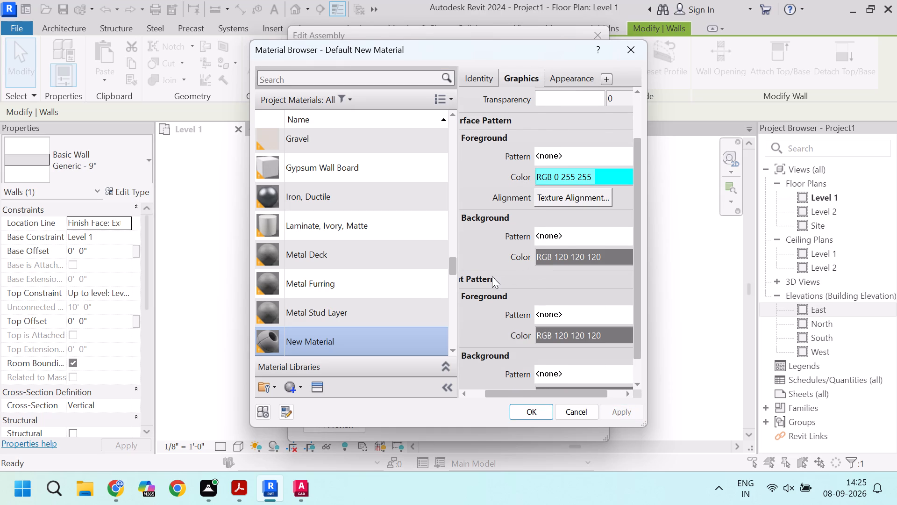
middle_drag(484, 161, 506, 165)
click(561, 153)
click(480, 215)
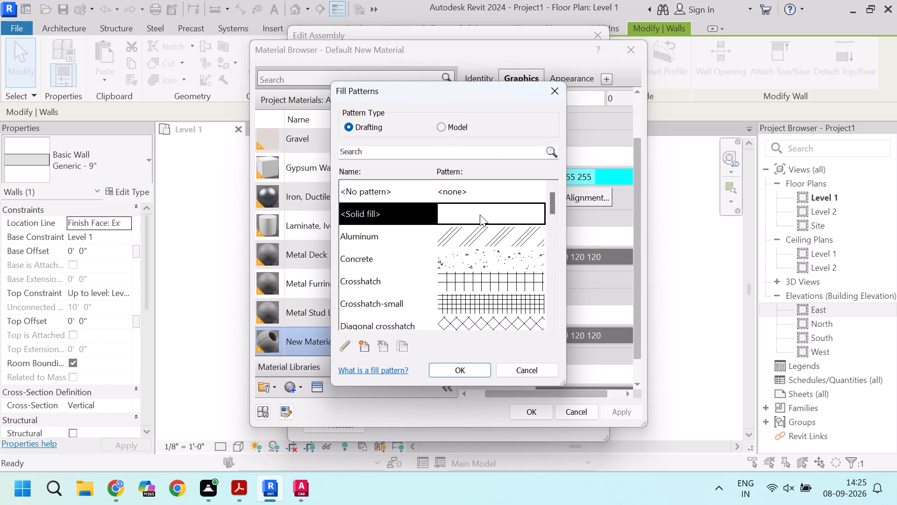
click(482, 374)
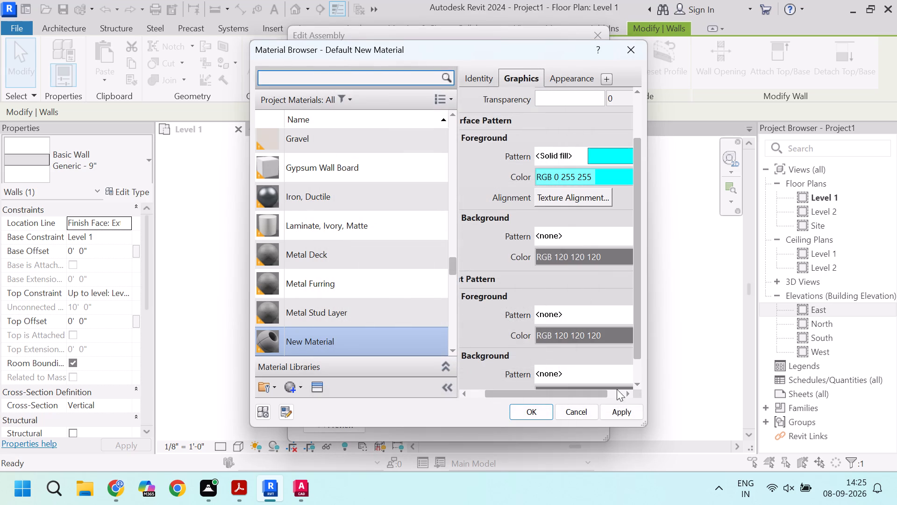
Apply New Material to the structure layer of the Generic - 9" wall type and accept the type's properties.
click(618, 408)
click(543, 416)
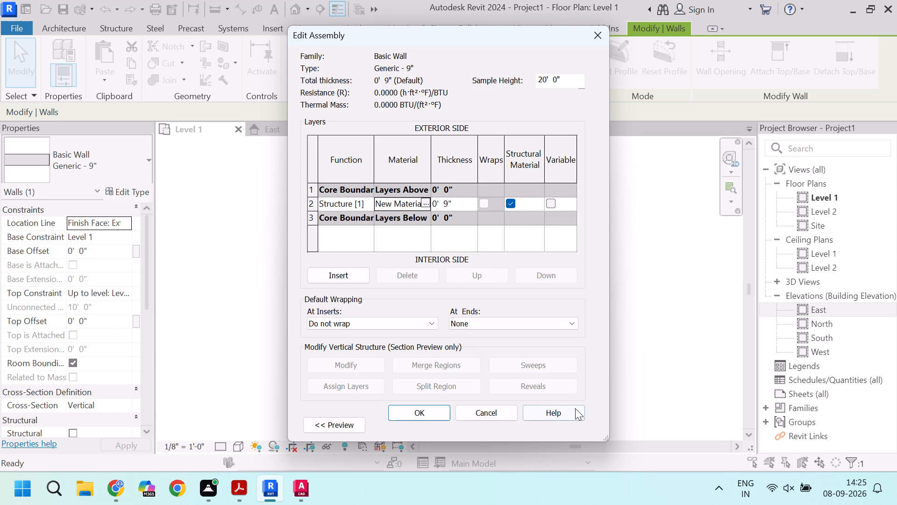
click(428, 411)
click(547, 421)
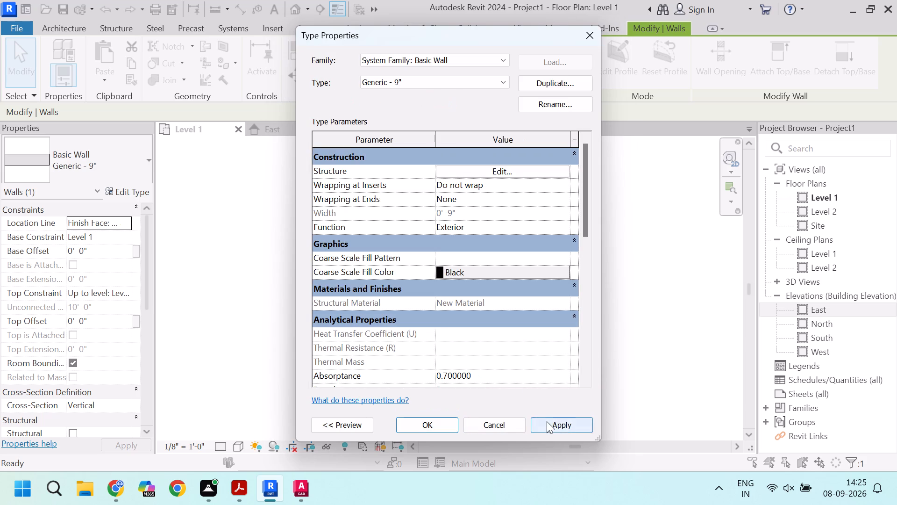
click(434, 421)
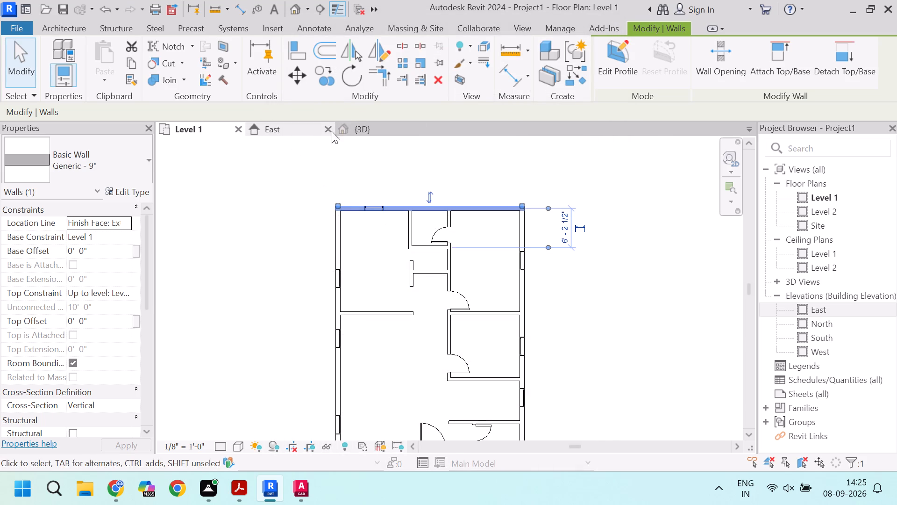
Examine the exterior walls' surface color in the 3D view from the east side of the building.
click(370, 131)
scroll(473, 250, down, 3)
click(601, 206)
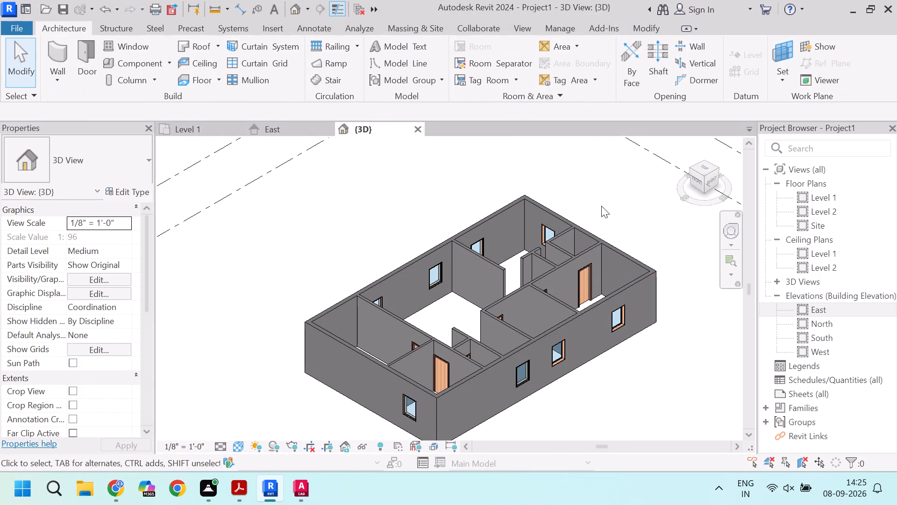
middle_drag(629, 251, 569, 249)
drag(707, 178, 580, 174)
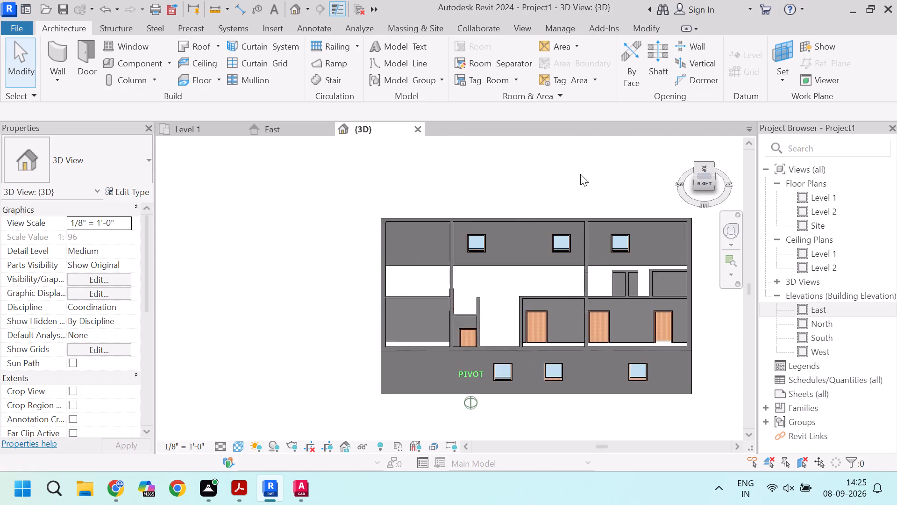
drag(580, 174, 555, 164)
scroll(515, 300, down, 4)
scroll(627, 336, up, 6)
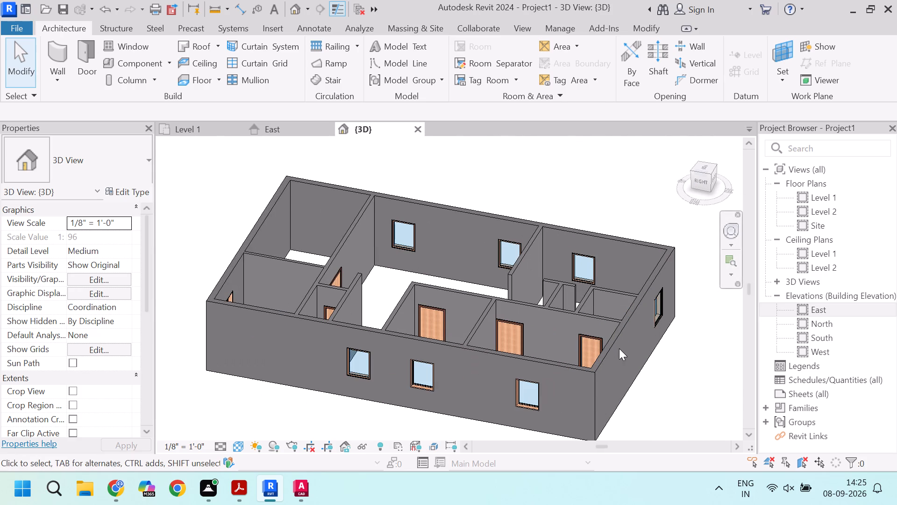
Keep the 3D view's Textures visual style, try the Coarse and Medium detail levels, and set the level to Fine.
click(236, 449)
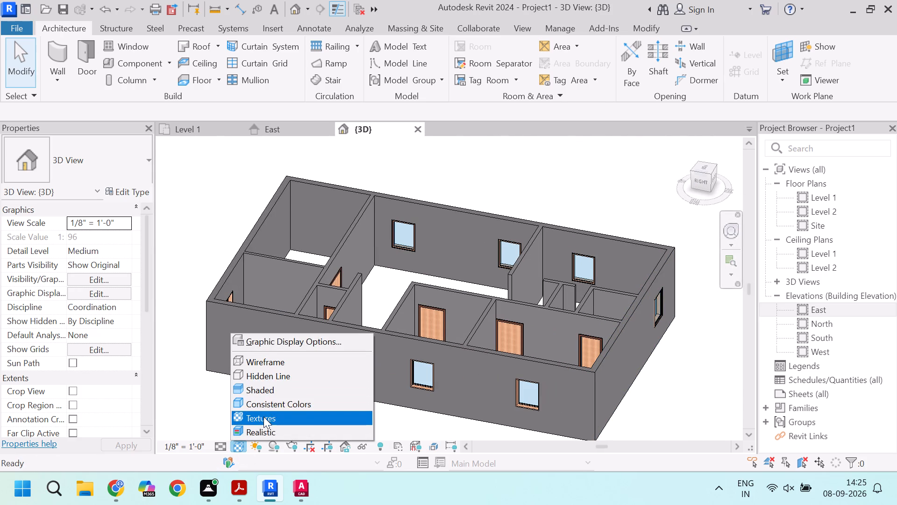
click(263, 417)
click(221, 447)
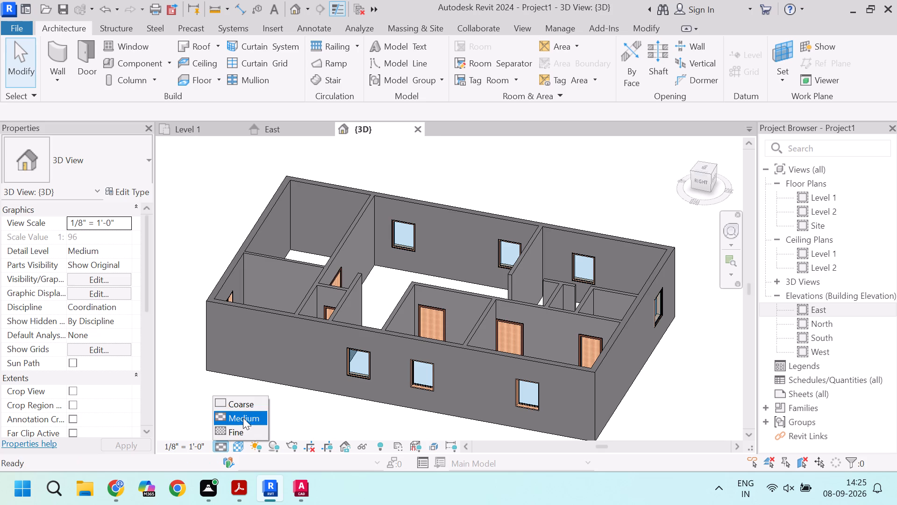
click(245, 405)
click(221, 444)
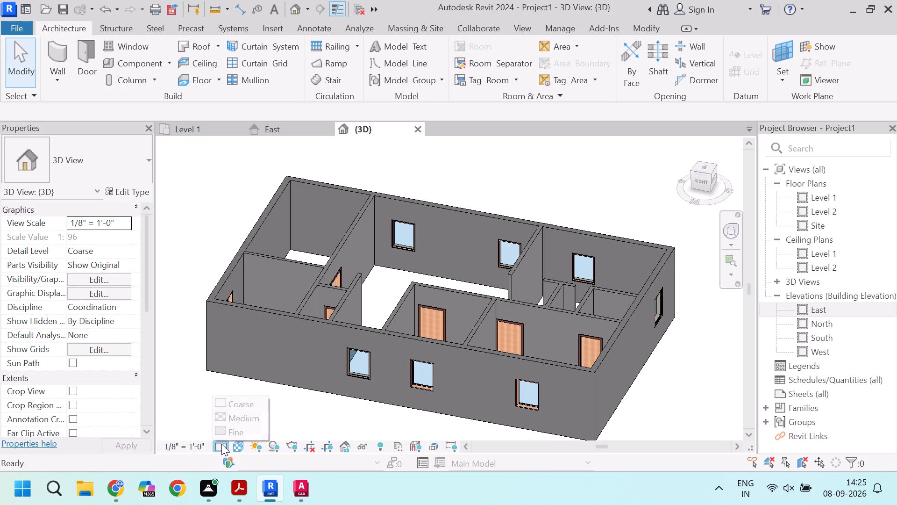
click(237, 421)
click(222, 442)
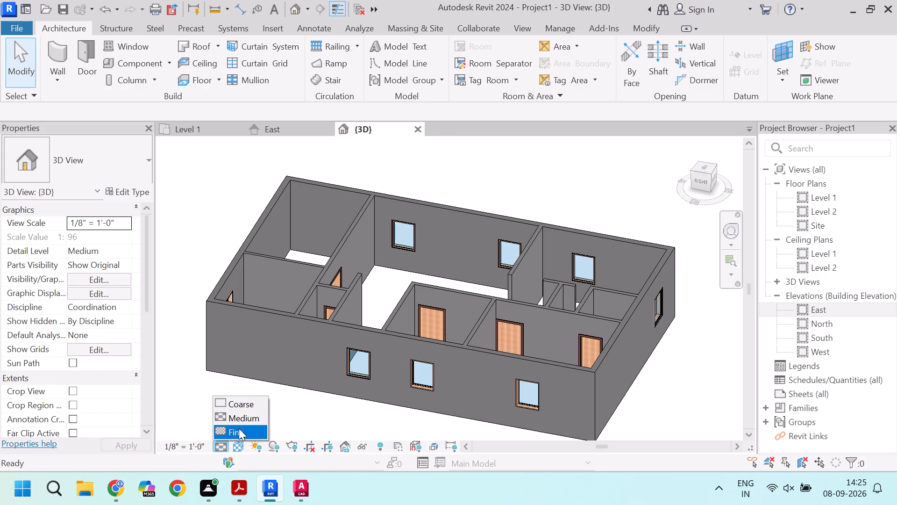
click(237, 429)
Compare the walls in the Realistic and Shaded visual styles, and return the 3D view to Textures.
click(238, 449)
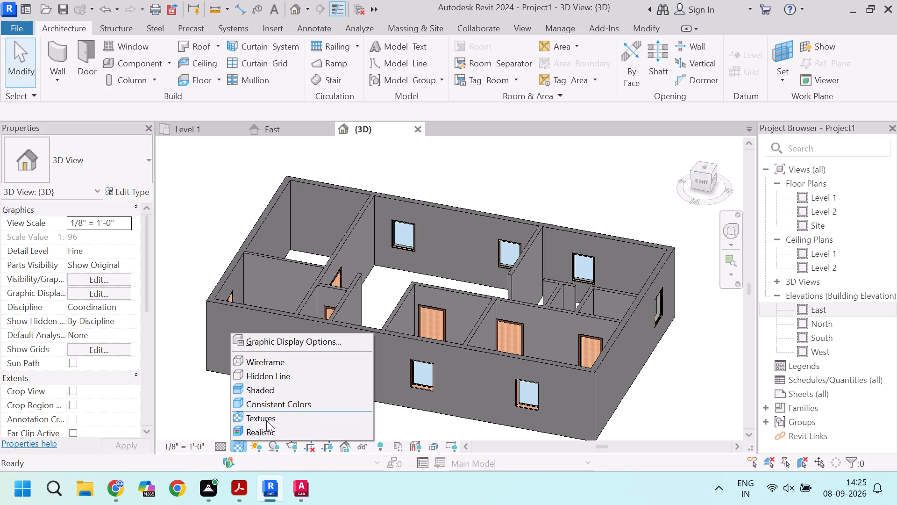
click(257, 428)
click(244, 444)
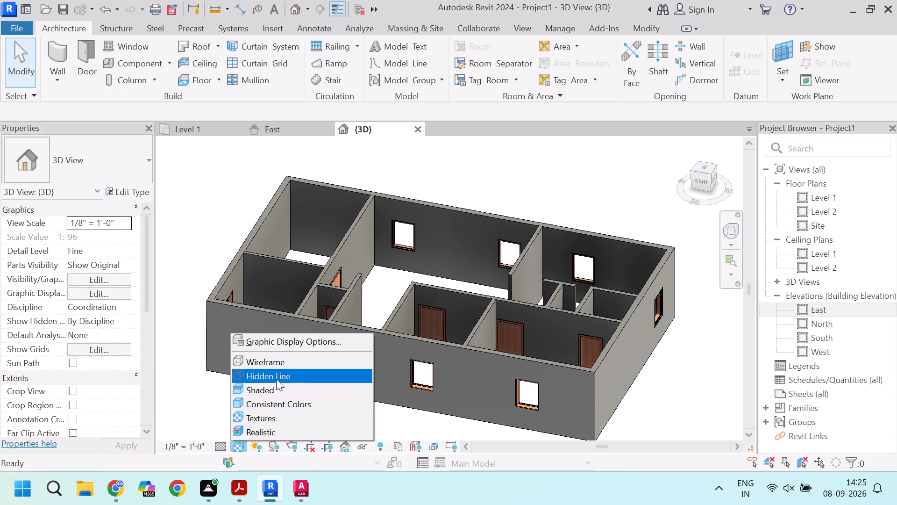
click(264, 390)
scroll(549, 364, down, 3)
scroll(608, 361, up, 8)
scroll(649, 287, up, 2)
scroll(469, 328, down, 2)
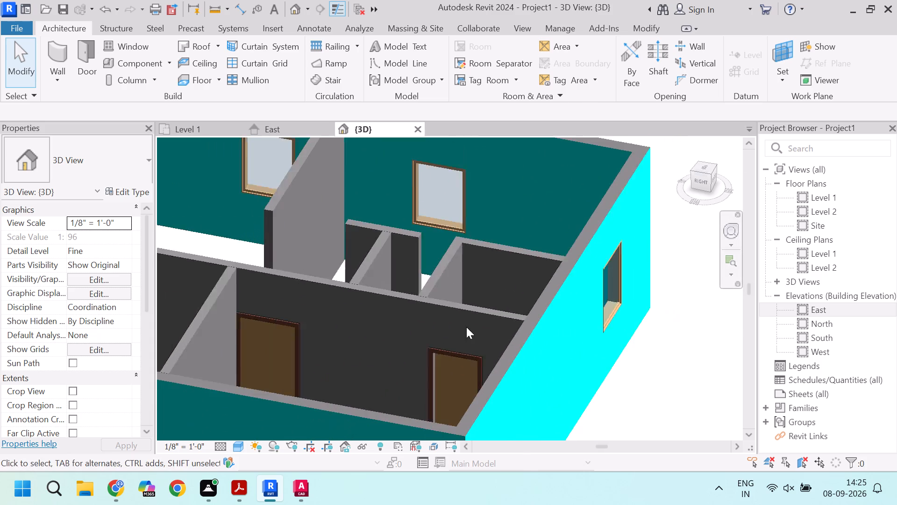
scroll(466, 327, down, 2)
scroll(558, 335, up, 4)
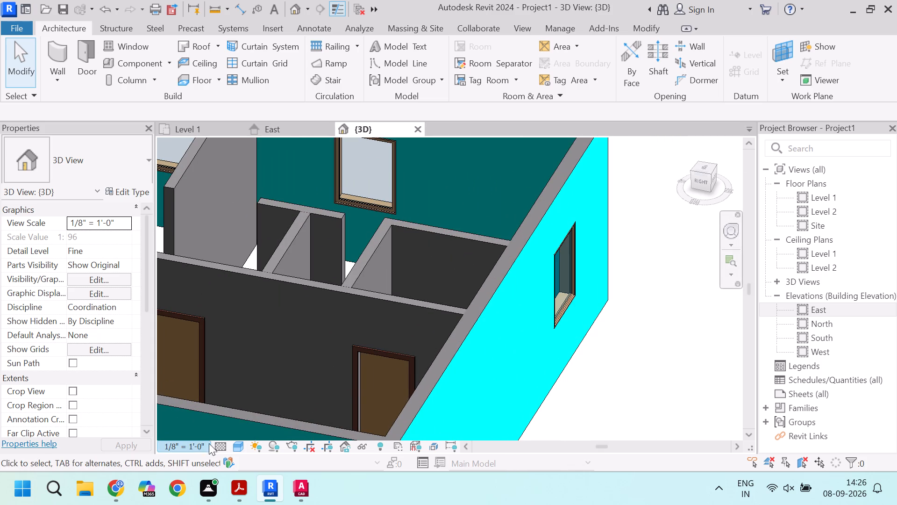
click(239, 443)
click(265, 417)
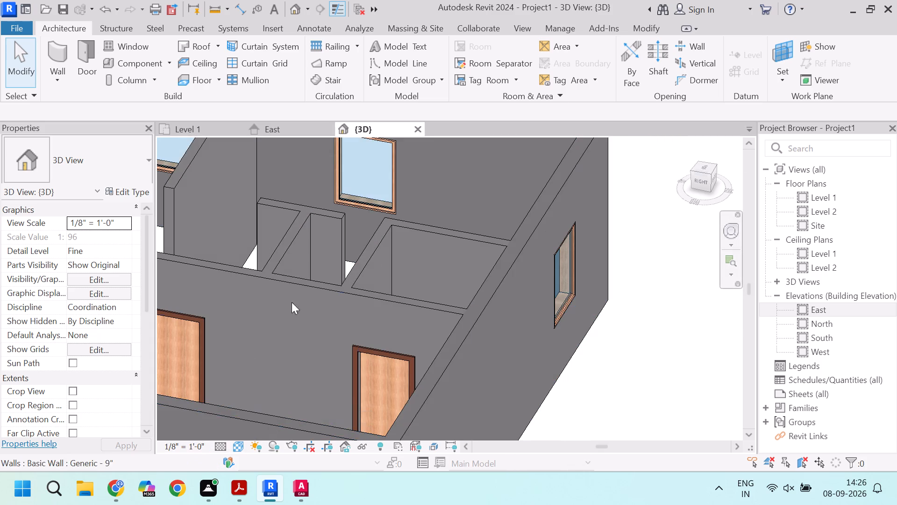
Edit New Material in the north exterior wall's Generic - 9" structure layer, setting its shading color to cyan, RGB 0 255 255.
scroll(477, 248, down, 7)
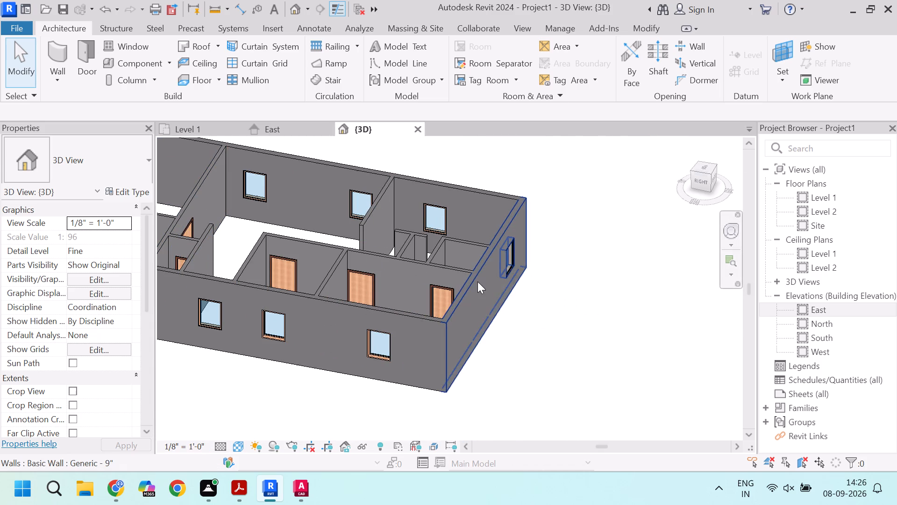
click(477, 281)
click(133, 195)
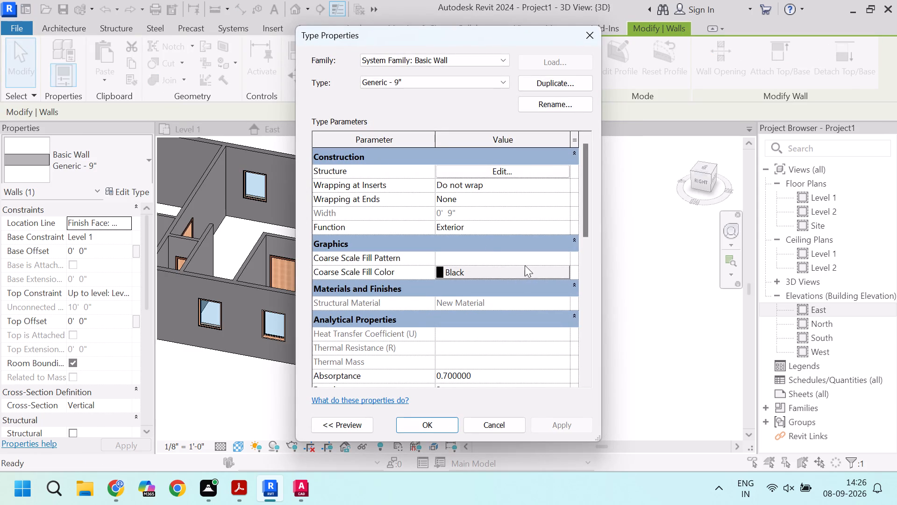
click(509, 172)
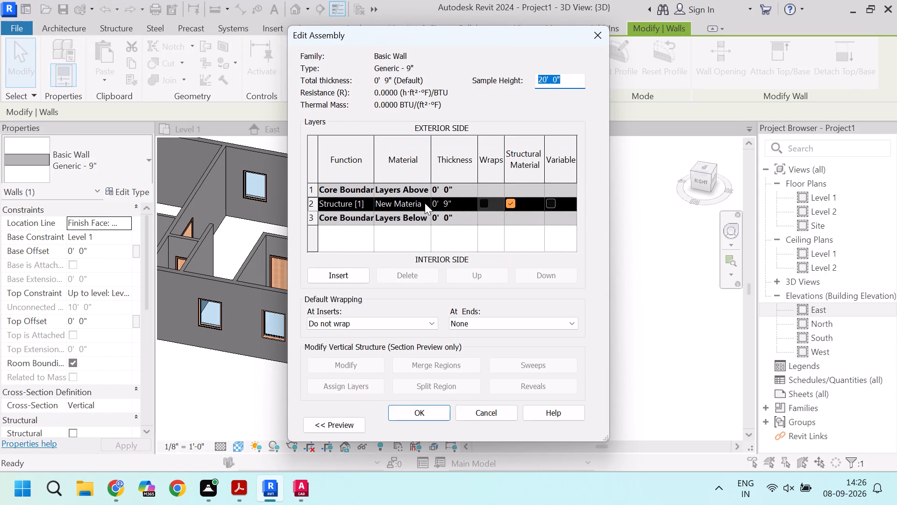
click(428, 203)
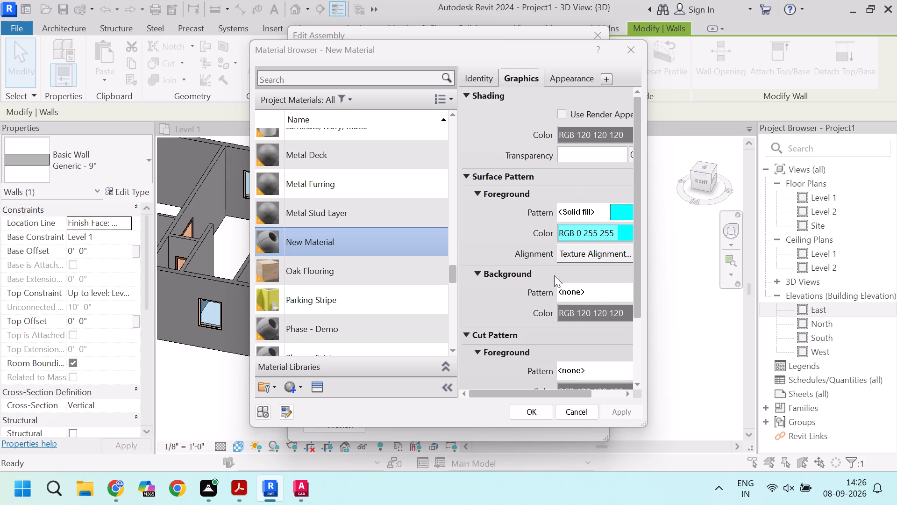
scroll(553, 288, down, 2)
scroll(553, 288, up, 6)
click(599, 138)
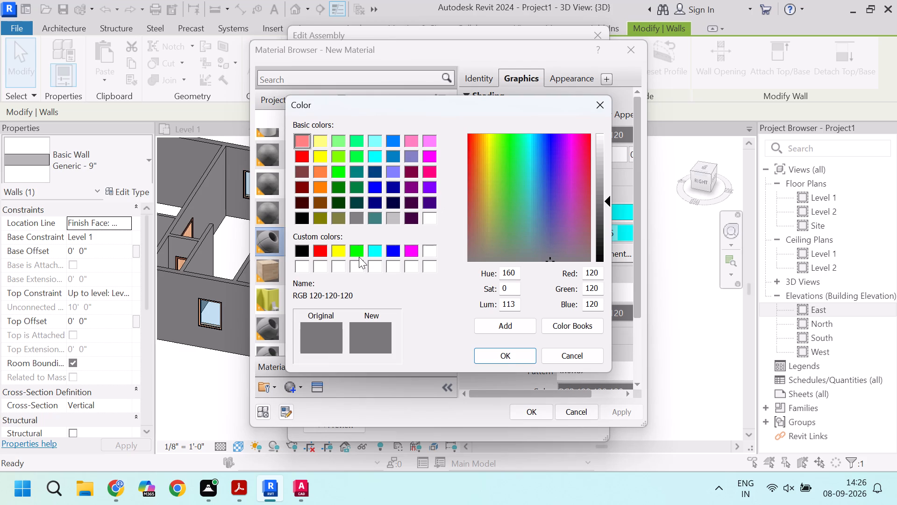
click(377, 249)
click(525, 352)
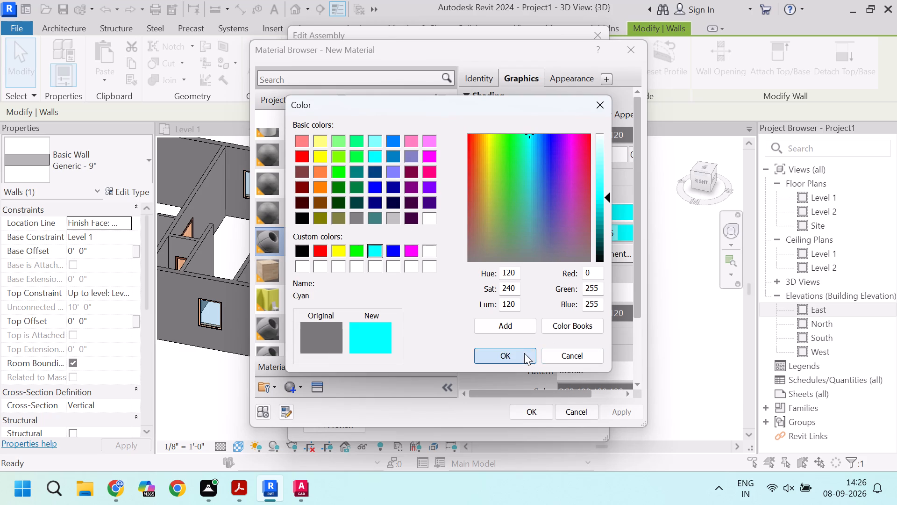
Review New Material's appearance, shading and surface foreground pattern settings.
click(564, 84)
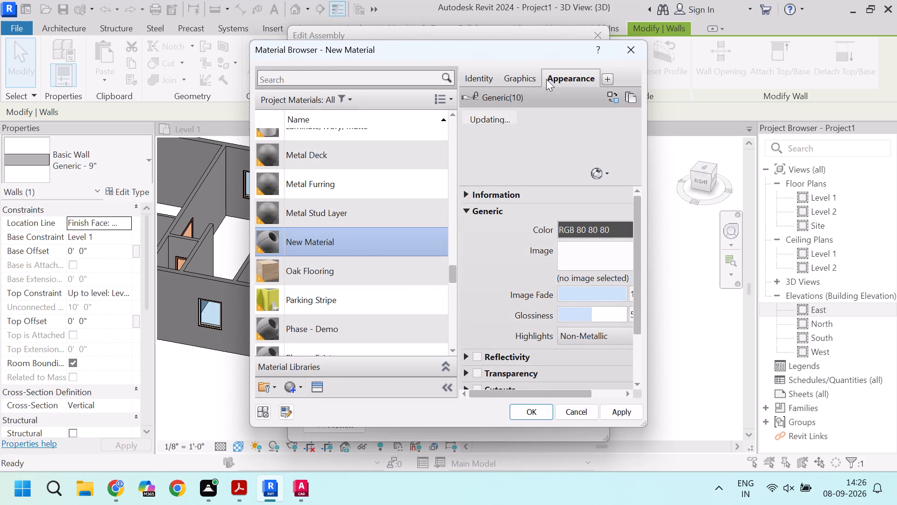
click(525, 77)
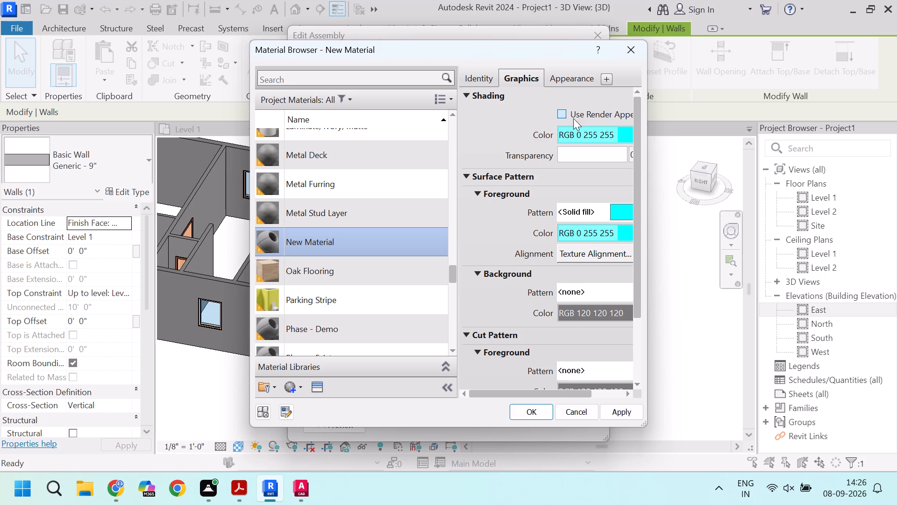
scroll(517, 326, down, 2)
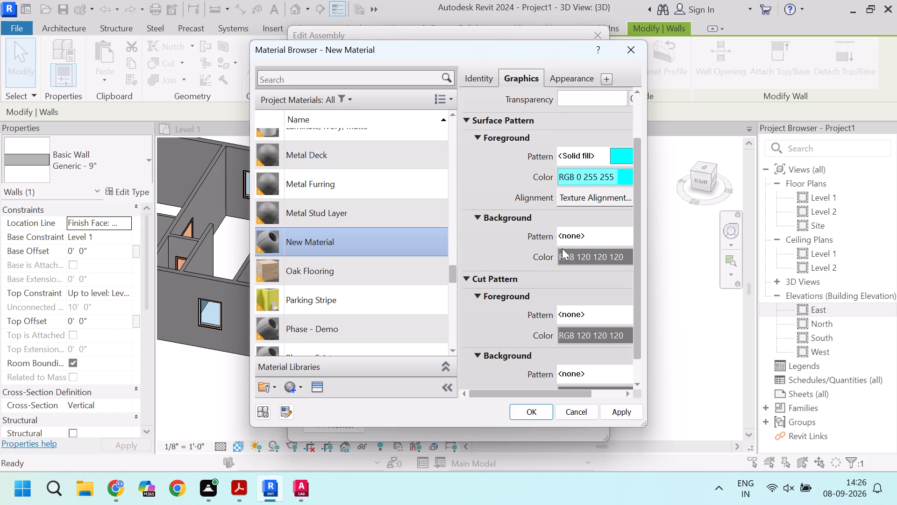
scroll(561, 246, up, 1)
scroll(538, 187, up, 3)
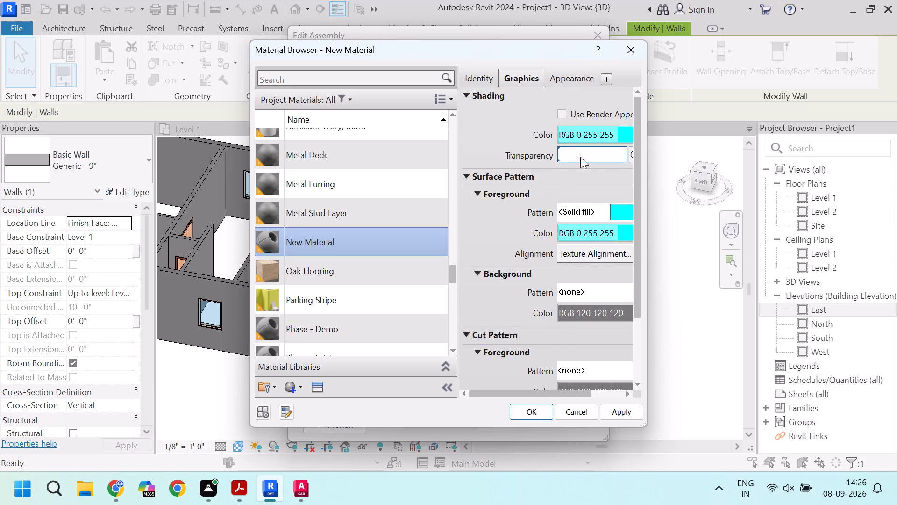
click(591, 210)
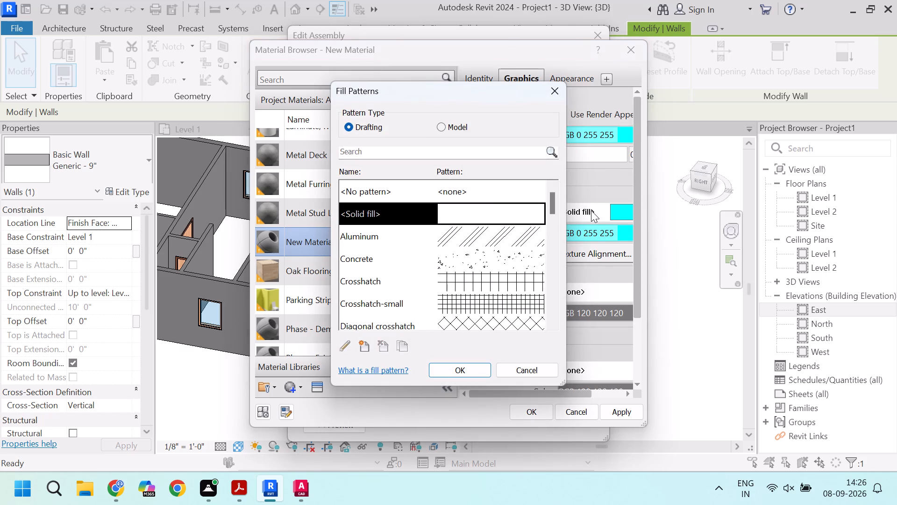
click(548, 94)
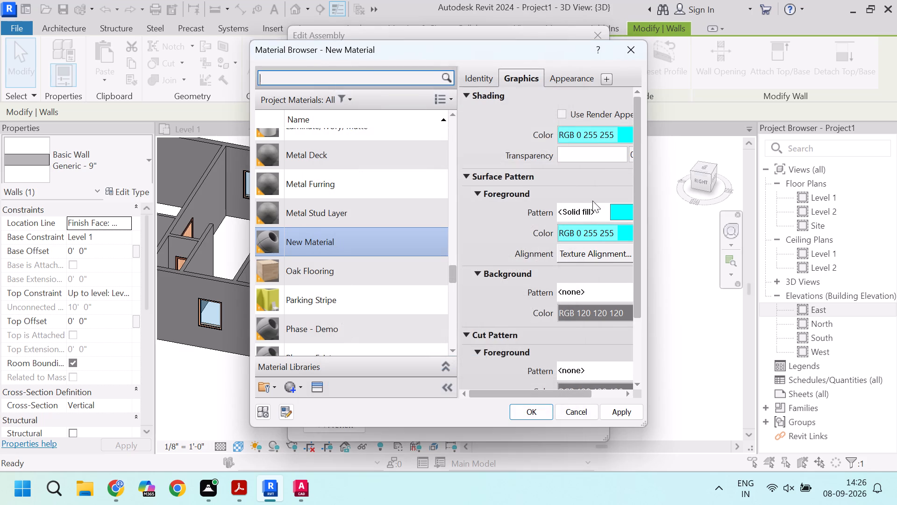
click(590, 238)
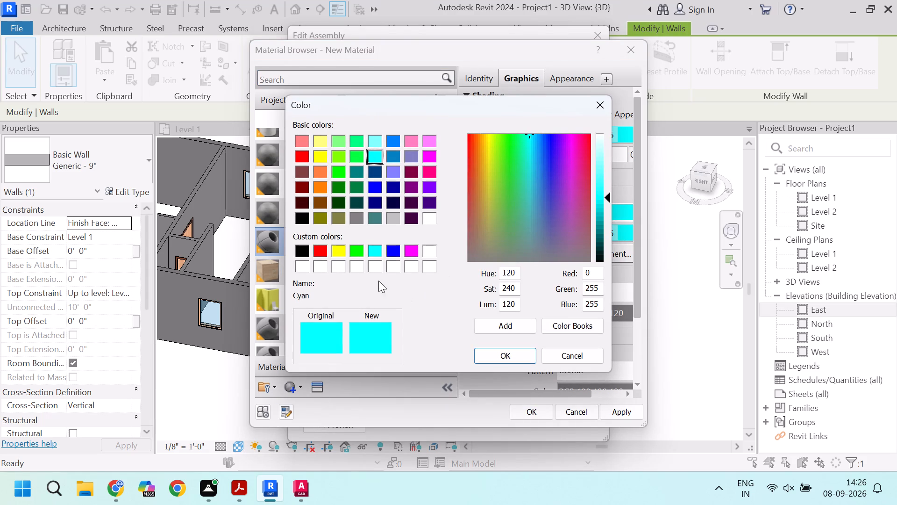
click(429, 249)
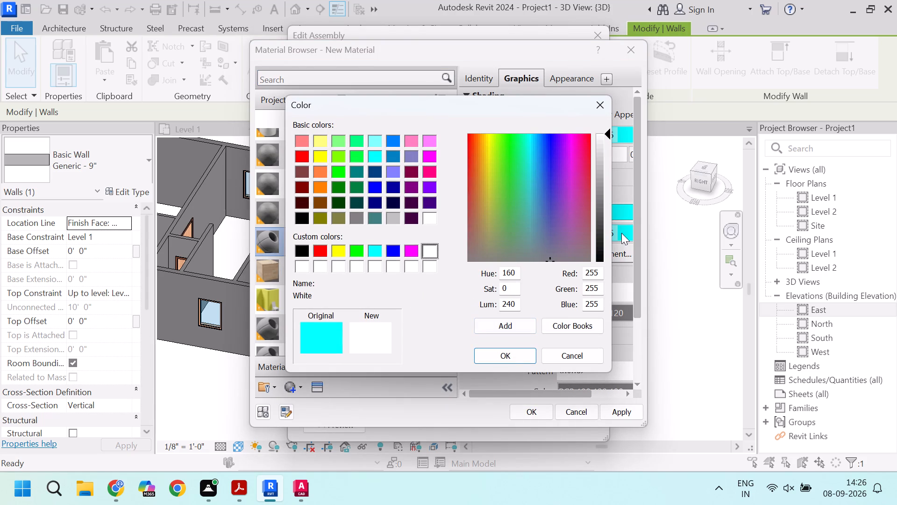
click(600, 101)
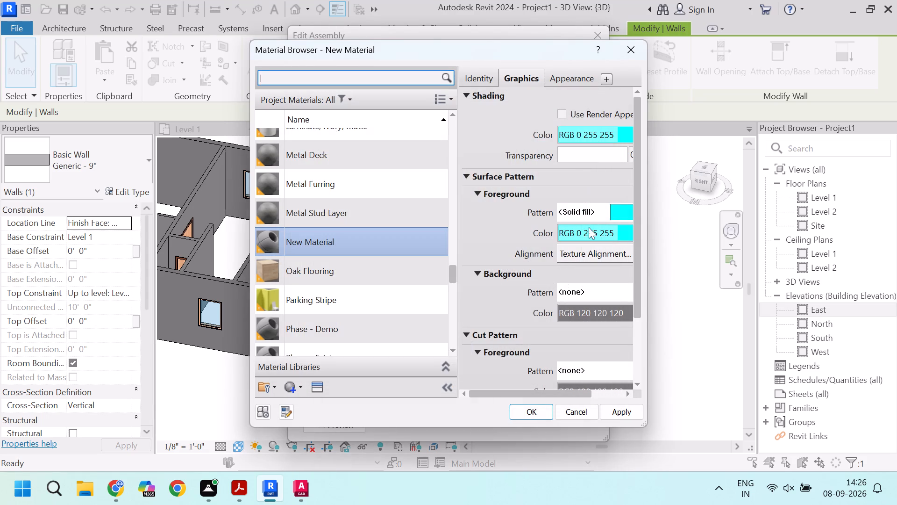
Apply New Material's cyan graphics to the Generic - 9" wall type, finish the type edit and deselect the wall.
scroll(561, 265, up, 2)
scroll(537, 298, down, 9)
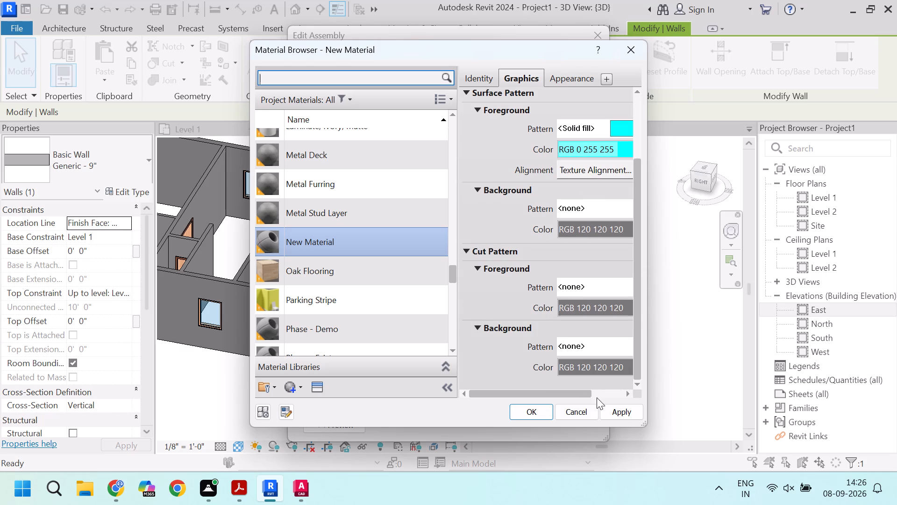
click(619, 413)
click(534, 410)
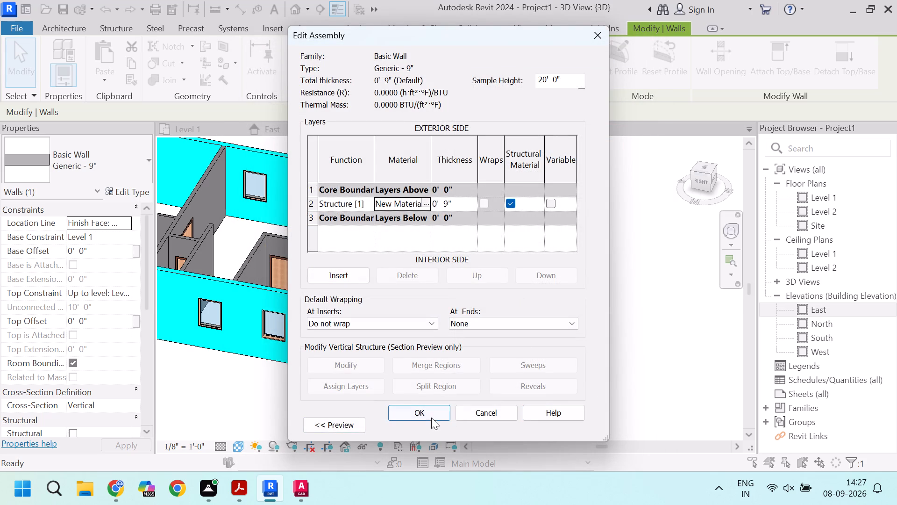
click(588, 42)
click(569, 427)
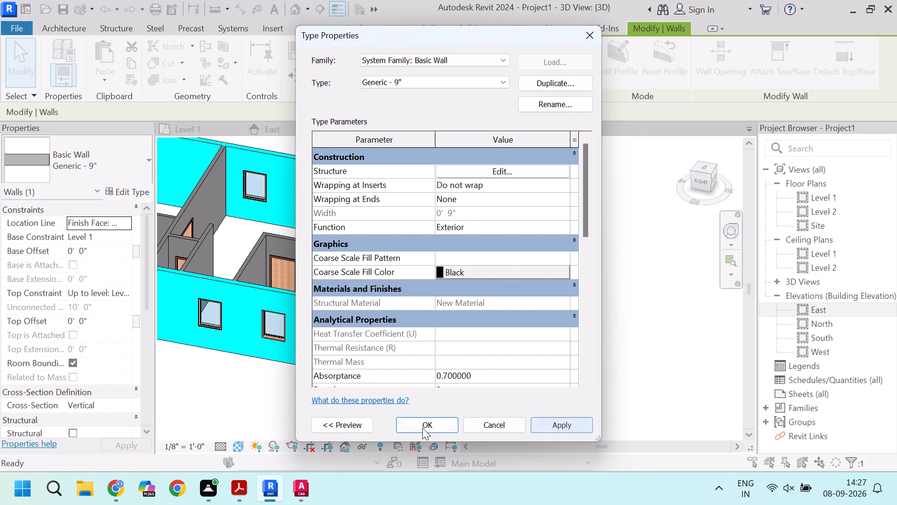
click(430, 419)
scroll(550, 316, up, 1)
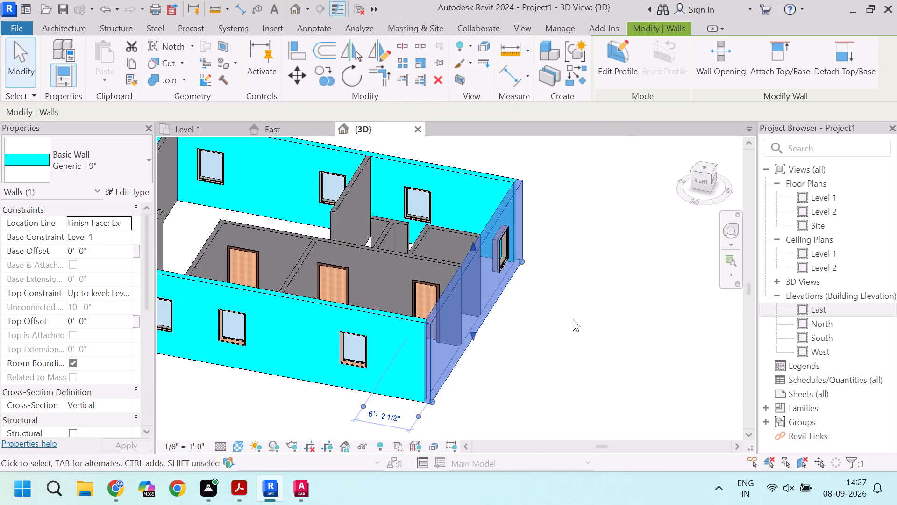
key(Escape)
key(Escape)
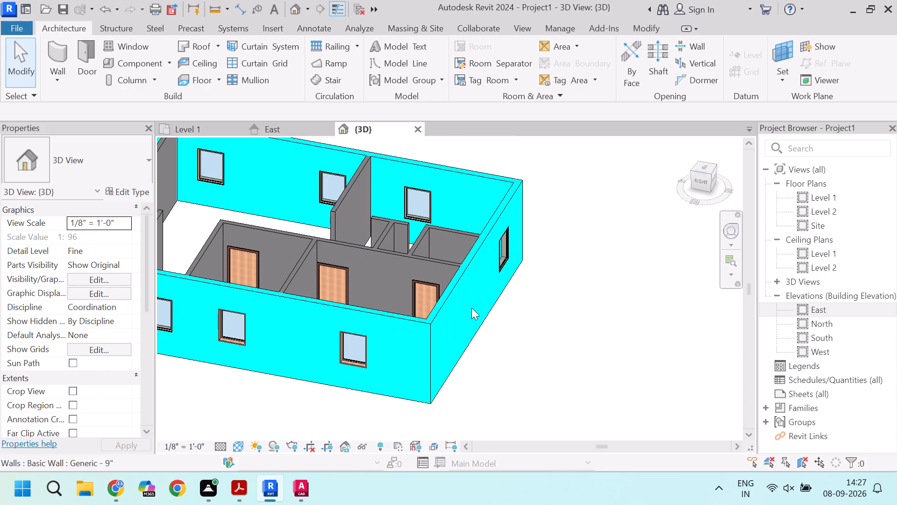
Reopen New Material from the Generic - 9" end wall's structure layer and examine its appearance, graphics and texture alignment settings.
click(454, 286)
click(132, 193)
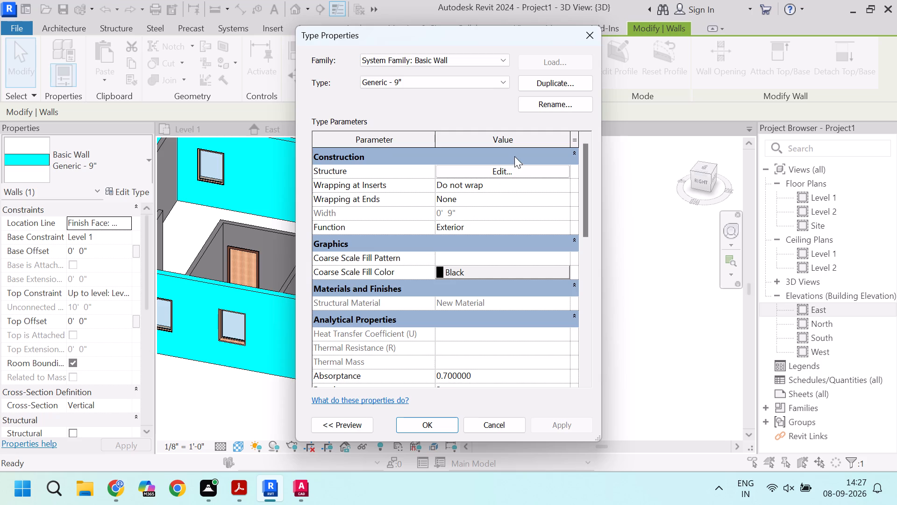
click(523, 170)
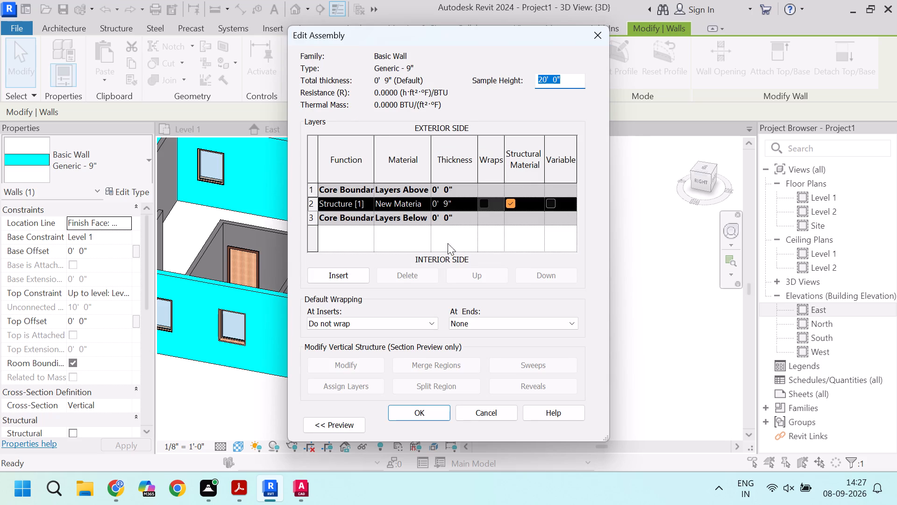
click(423, 201)
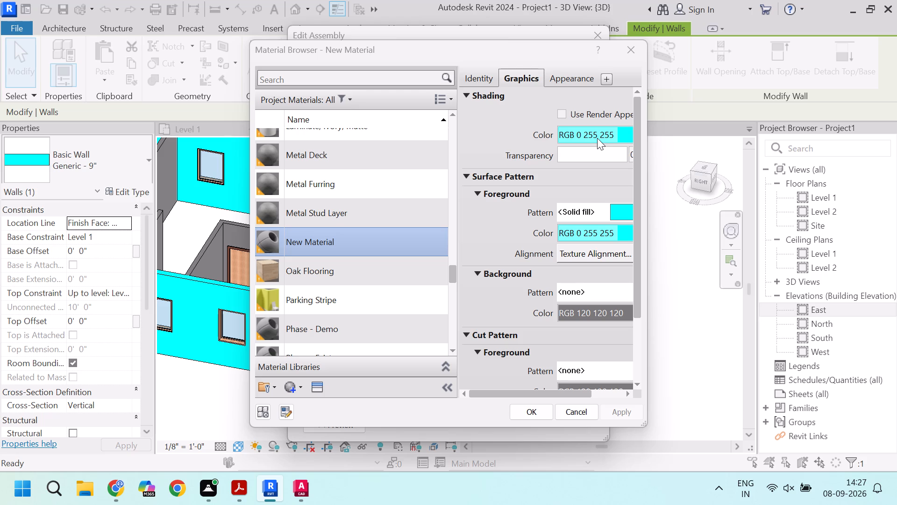
scroll(509, 270, down, 2)
click(562, 79)
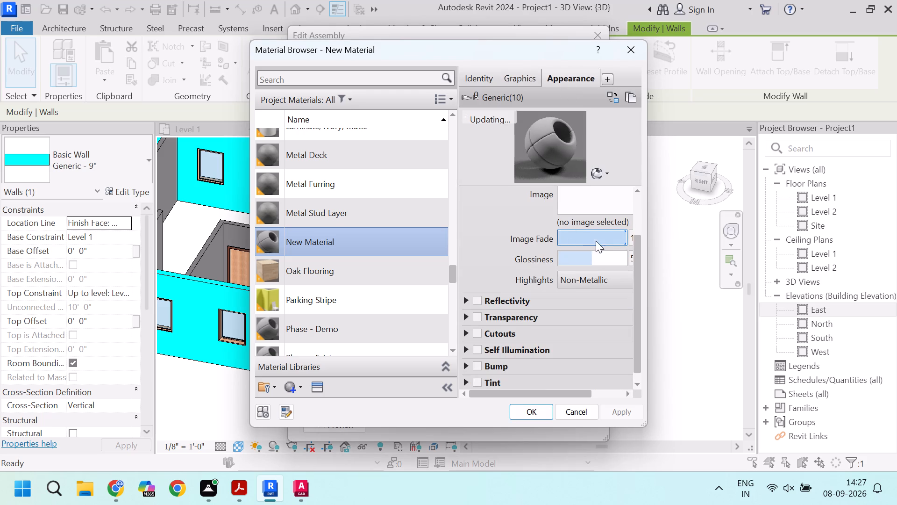
scroll(524, 235, down, 5)
scroll(524, 235, up, 5)
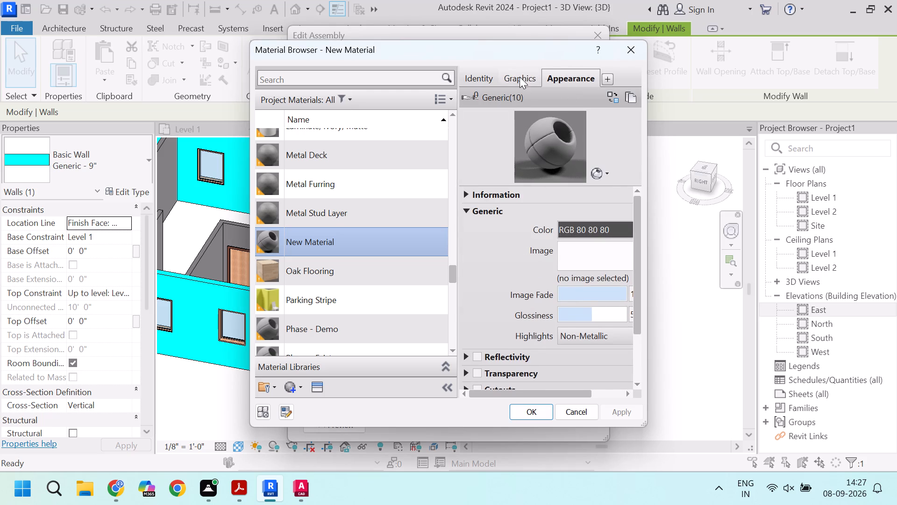
click(520, 76)
scroll(513, 257, down, 6)
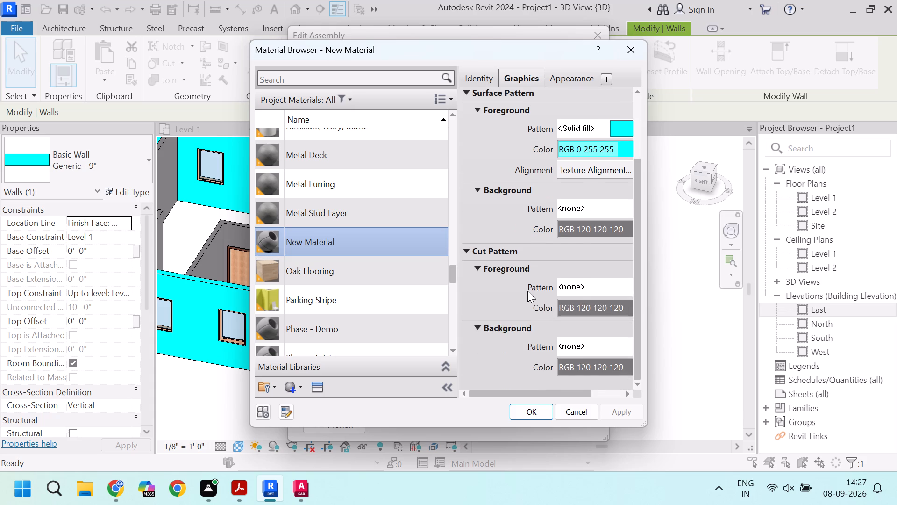
scroll(527, 291, down, 1)
scroll(524, 287, up, 3)
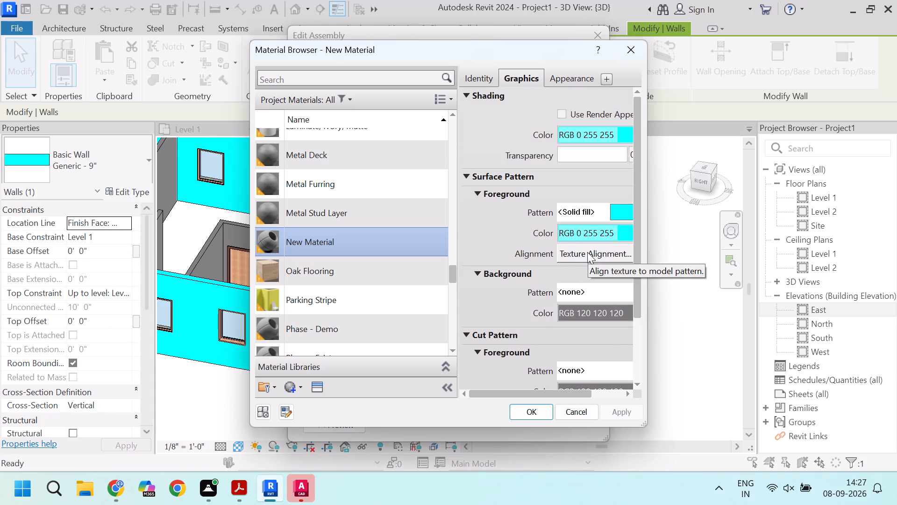
click(587, 252)
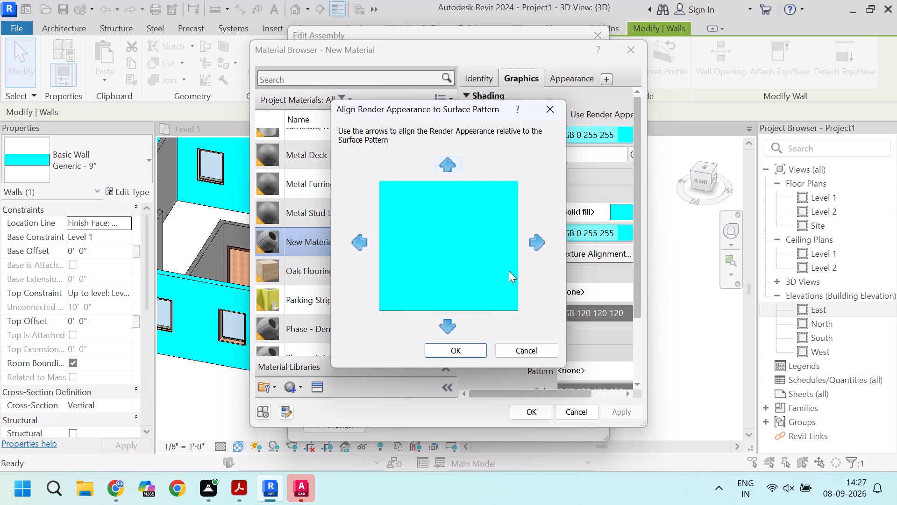
click(542, 108)
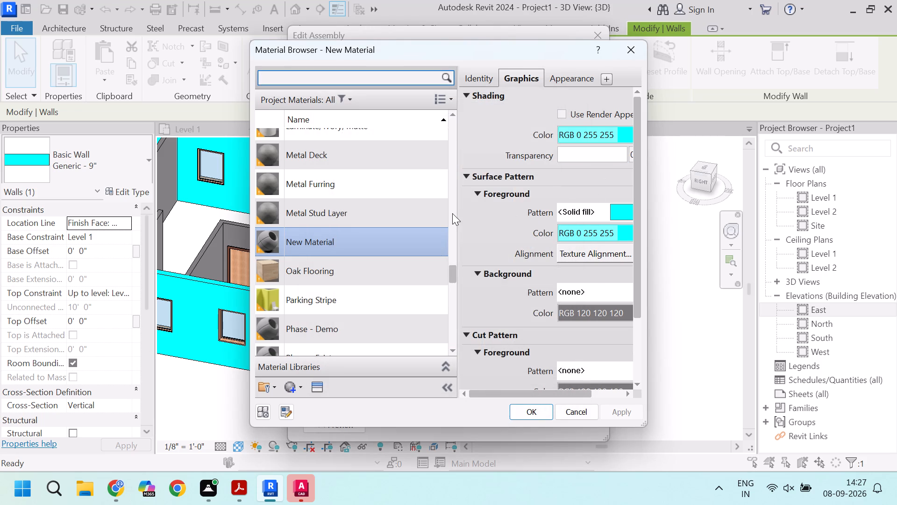
Review New Material's render appearance properties against its shading, surface pattern and cut pattern settings.
scroll(452, 213, down, 2)
scroll(532, 179, up, 3)
scroll(527, 200, down, 4)
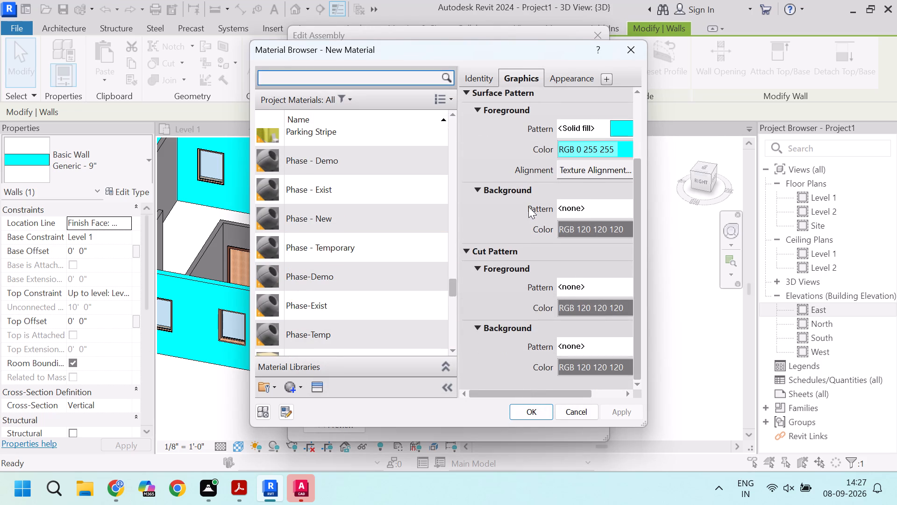
scroll(527, 228, down, 4)
scroll(527, 239, up, 6)
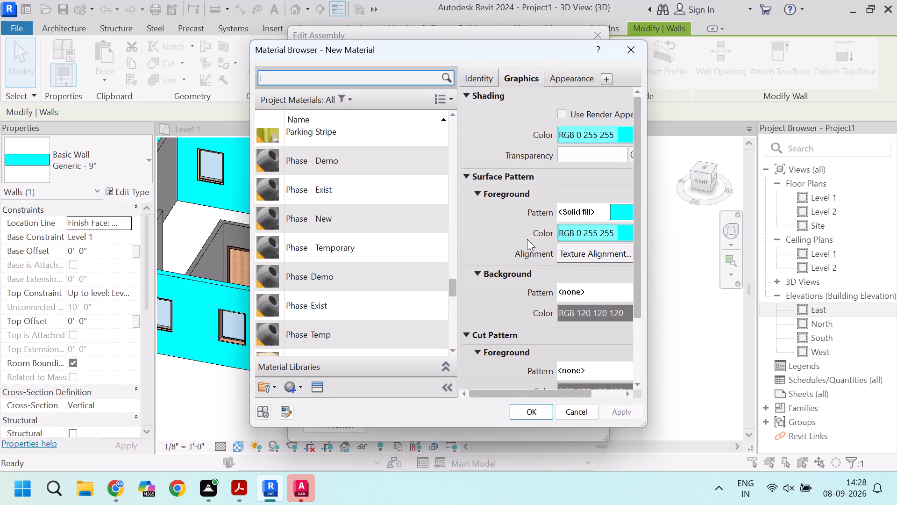
scroll(528, 234, up, 4)
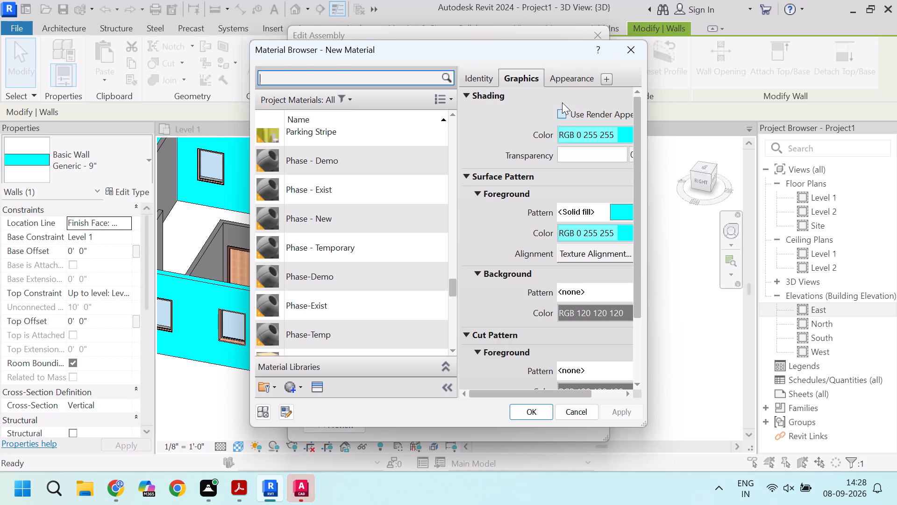
click(568, 85)
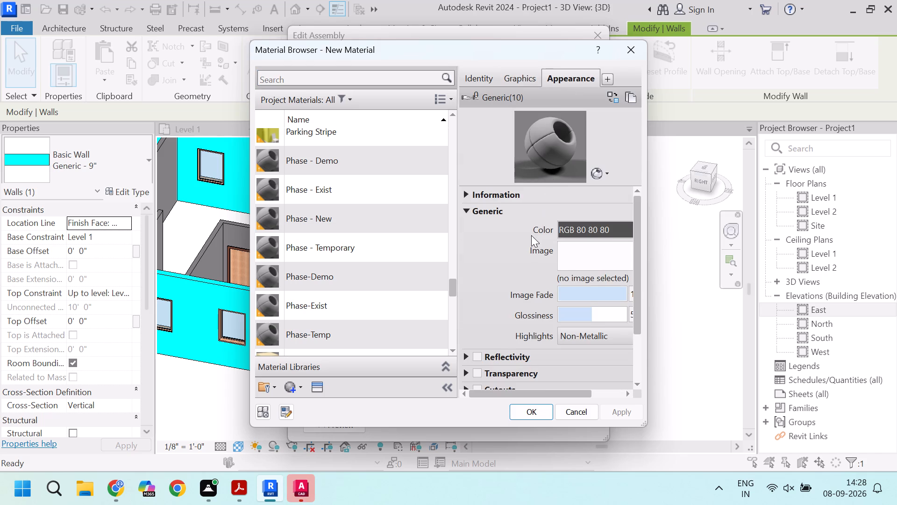
scroll(529, 238, down, 6)
scroll(521, 260, up, 1)
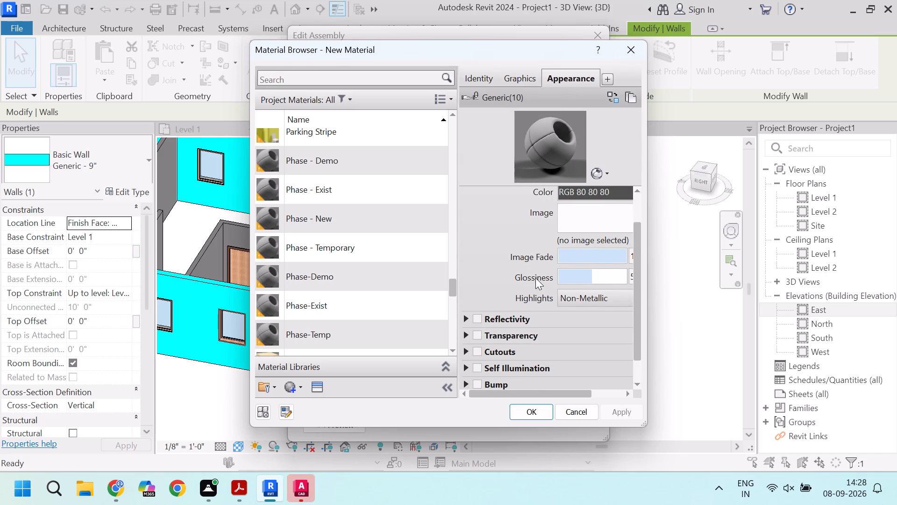
scroll(535, 278, down, 2)
scroll(535, 278, up, 5)
click(528, 78)
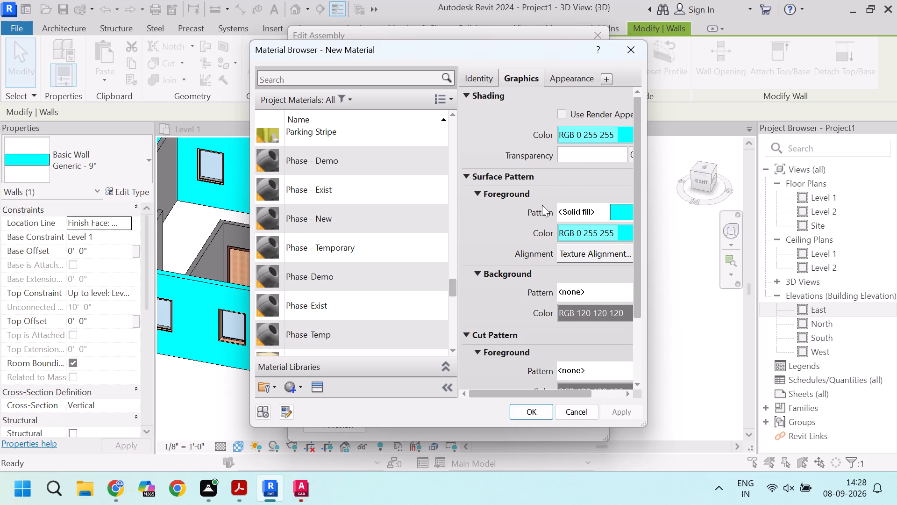
scroll(540, 272, down, 5)
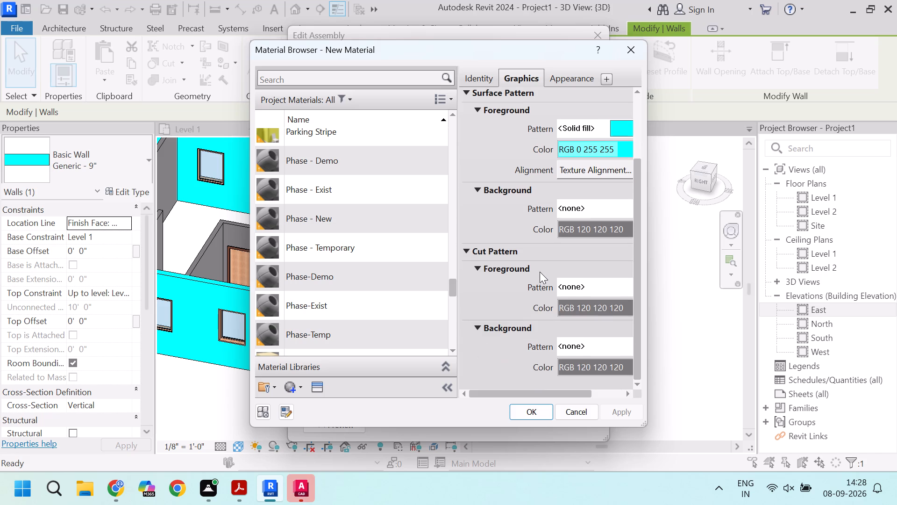
scroll(540, 272, down, 6)
scroll(540, 273, up, 7)
middle_drag(535, 228, 537, 227)
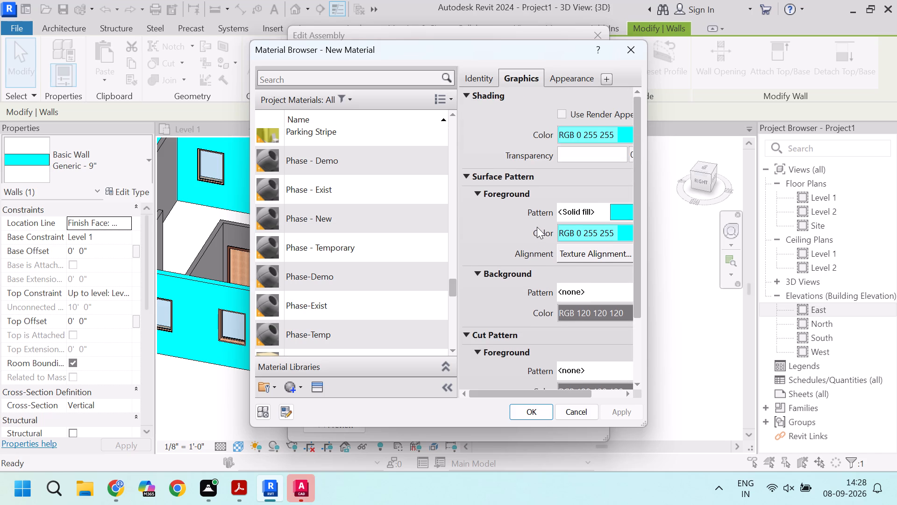
middle_drag(537, 227, 558, 226)
drag(587, 390, 618, 389)
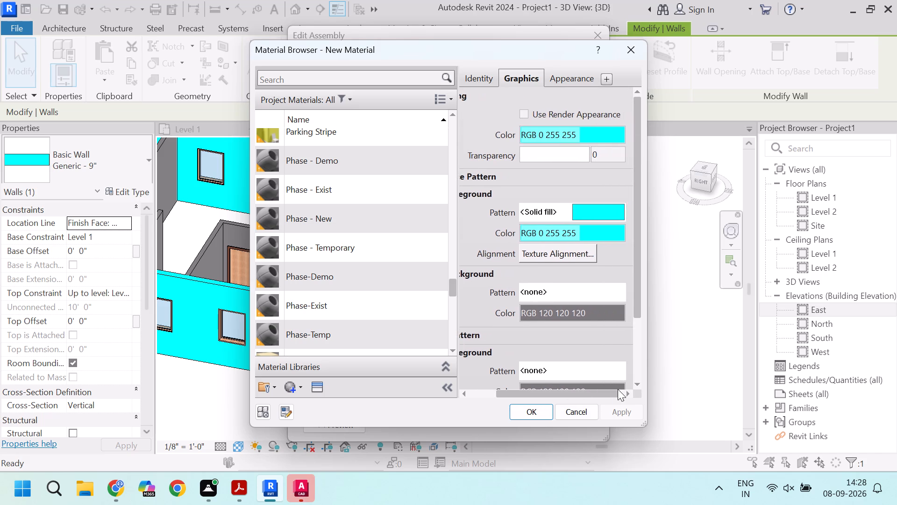
drag(618, 389, 605, 390)
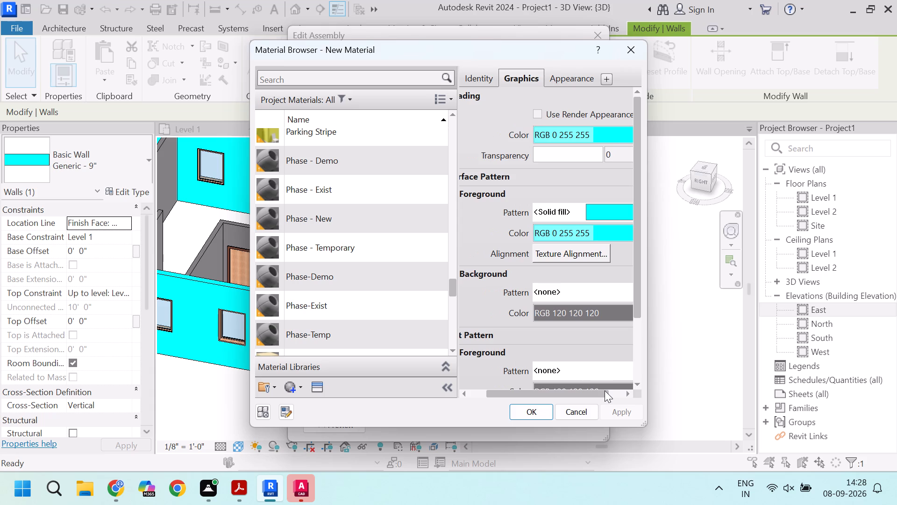
drag(605, 390, 572, 387)
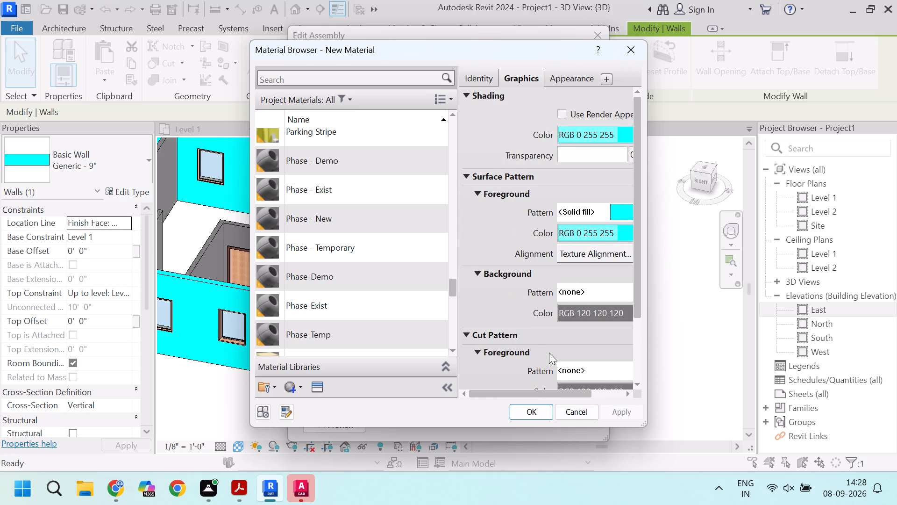
scroll(505, 295, down, 1)
scroll(504, 294, up, 1)
Browse the drafting fill patterns available for New Material's surface foreground.
click(598, 211)
scroll(451, 241, down, 4)
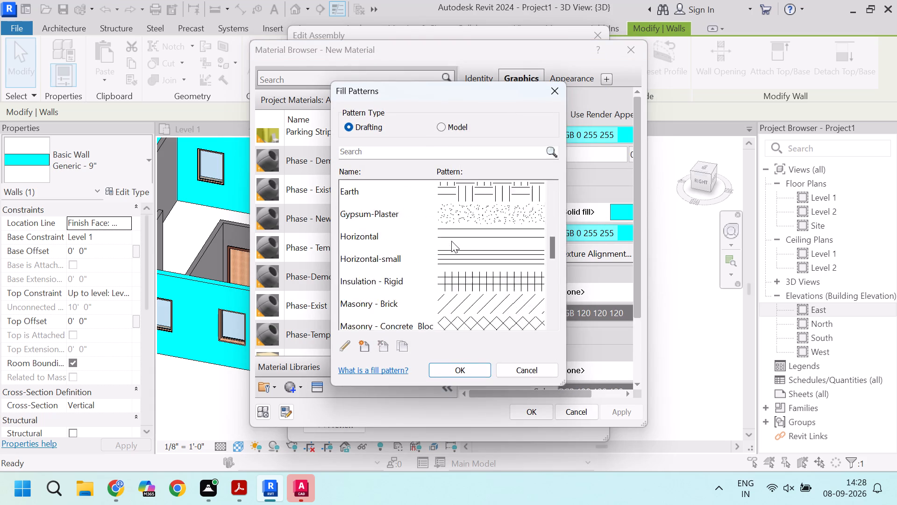
scroll(451, 241, down, 2)
scroll(451, 241, up, 7)
scroll(451, 248, down, 12)
scroll(451, 252, up, 15)
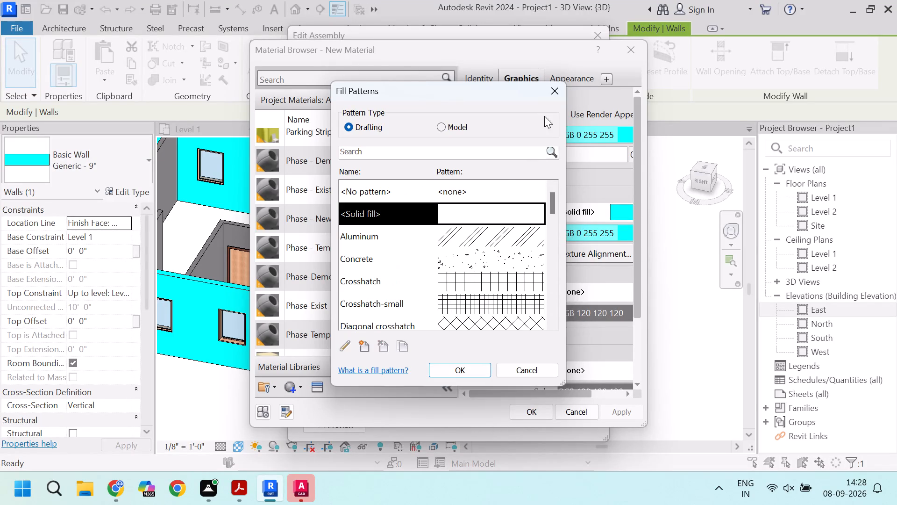
click(544, 93)
Set New Material's shading color to a pinkish red, RGB 221 34 100.
scroll(518, 229, up, 1)
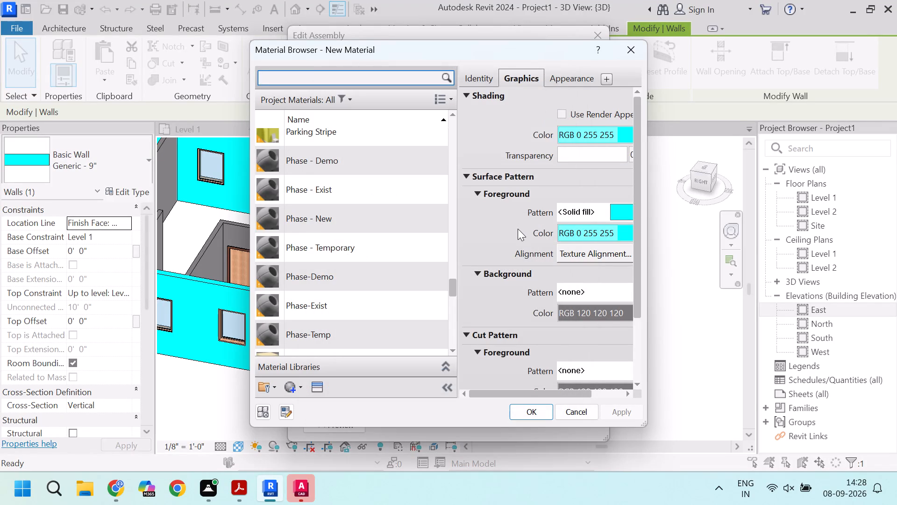
scroll(518, 229, up, 1)
click(513, 168)
click(504, 180)
click(502, 179)
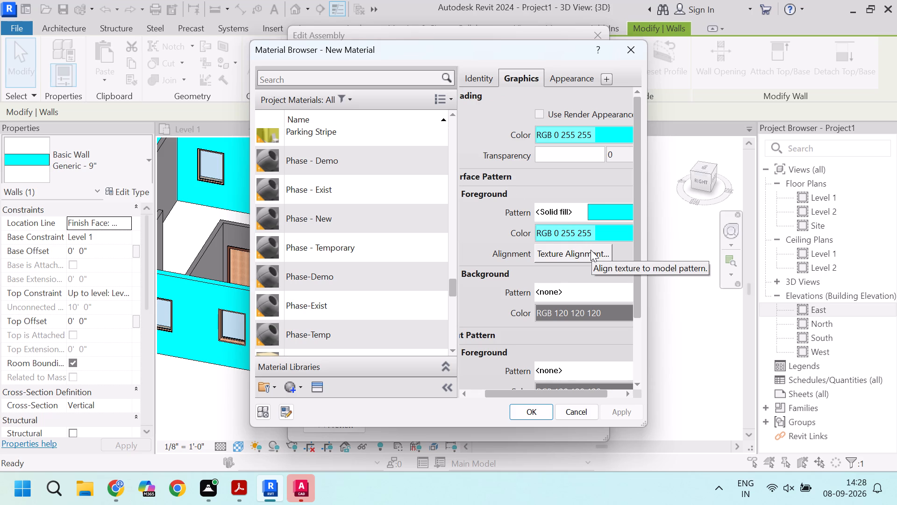
click(562, 138)
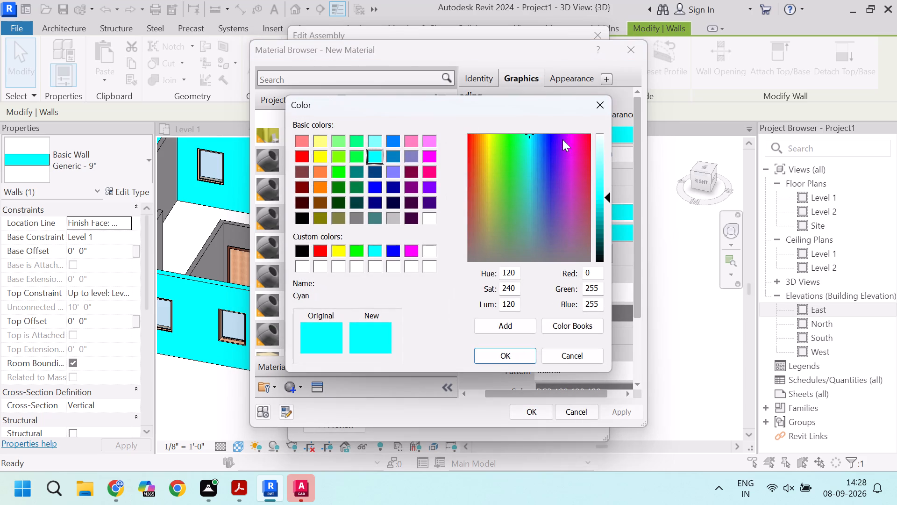
click(536, 159)
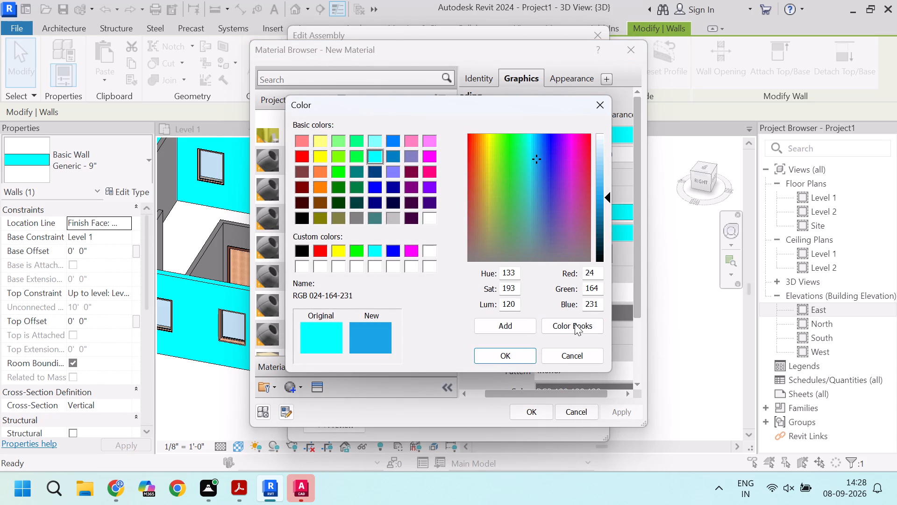
click(578, 170)
click(584, 169)
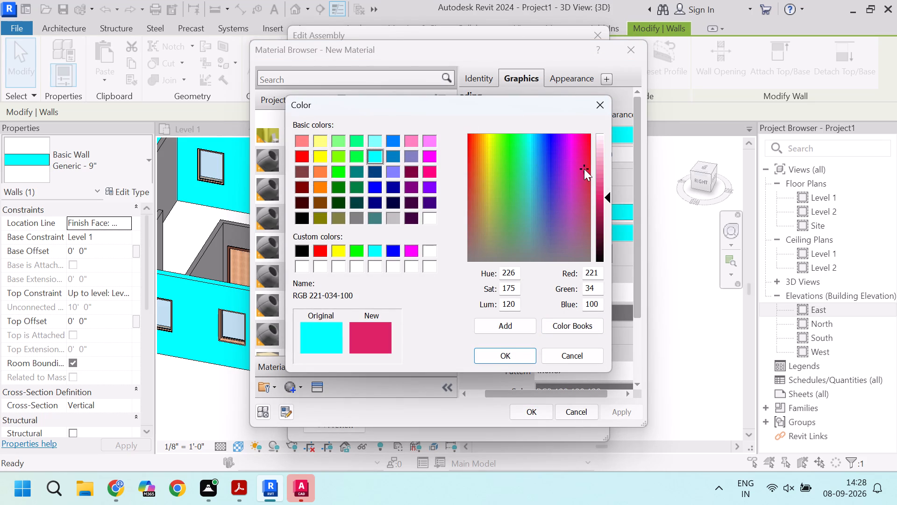
click(520, 353)
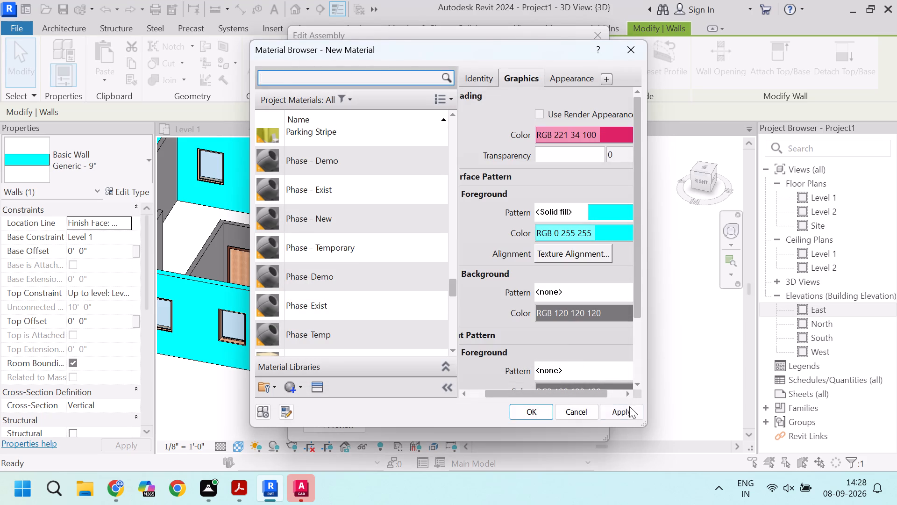
Apply New Material's shading color, and set its surface pattern background to Solid fill.
click(631, 411)
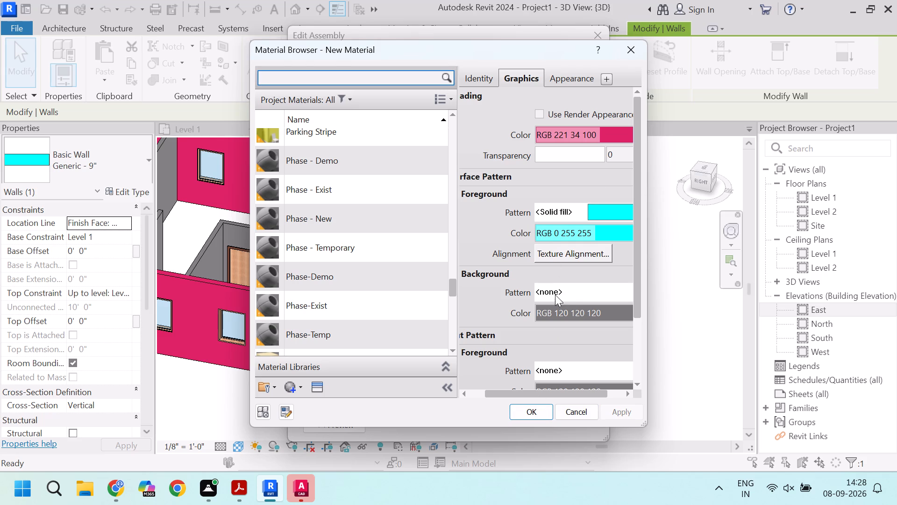
click(568, 292)
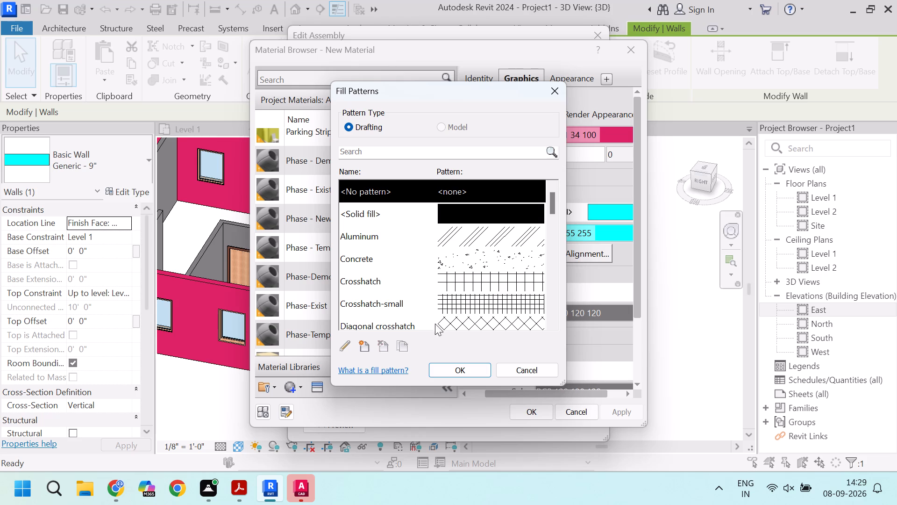
click(476, 214)
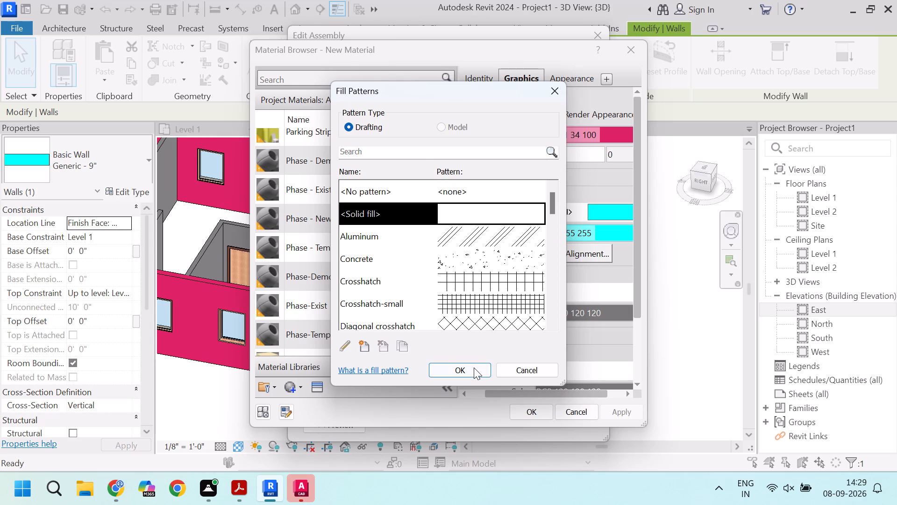
click(474, 368)
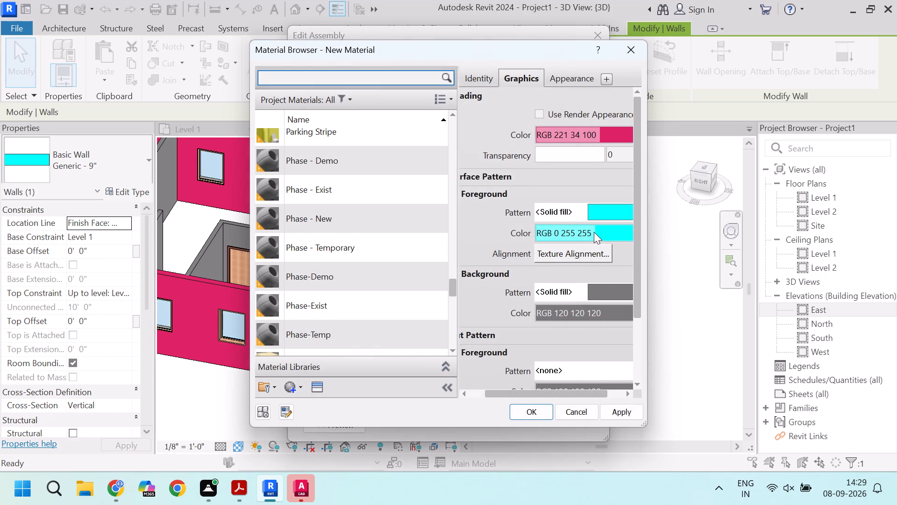
Set New Material's cut pattern foreground to Concrete and accept the Generic - 9" wall type's structure edits.
scroll(532, 251, down, 1)
middle_click(490, 236)
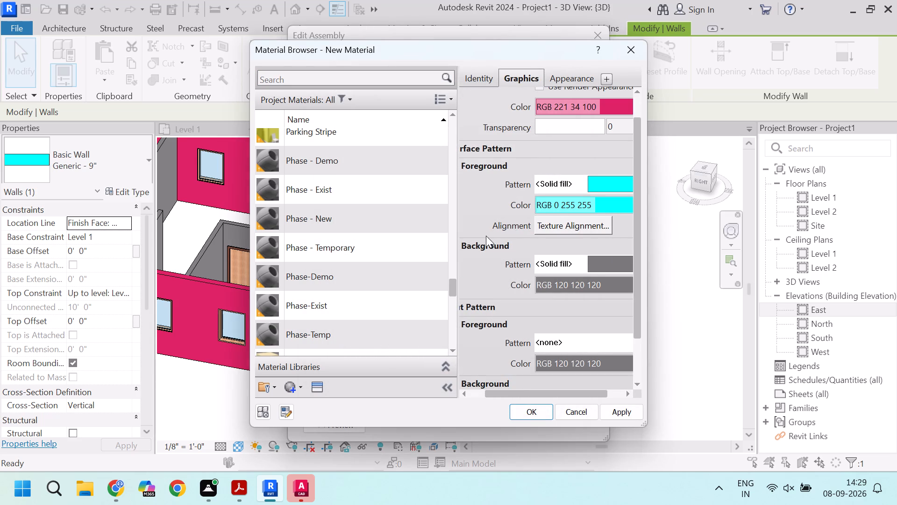
drag(500, 389, 469, 388)
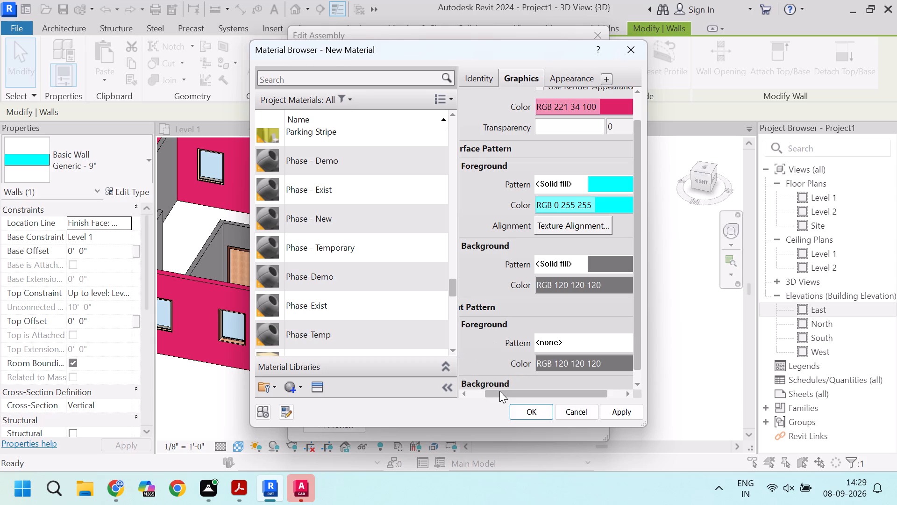
drag(502, 390, 524, 394)
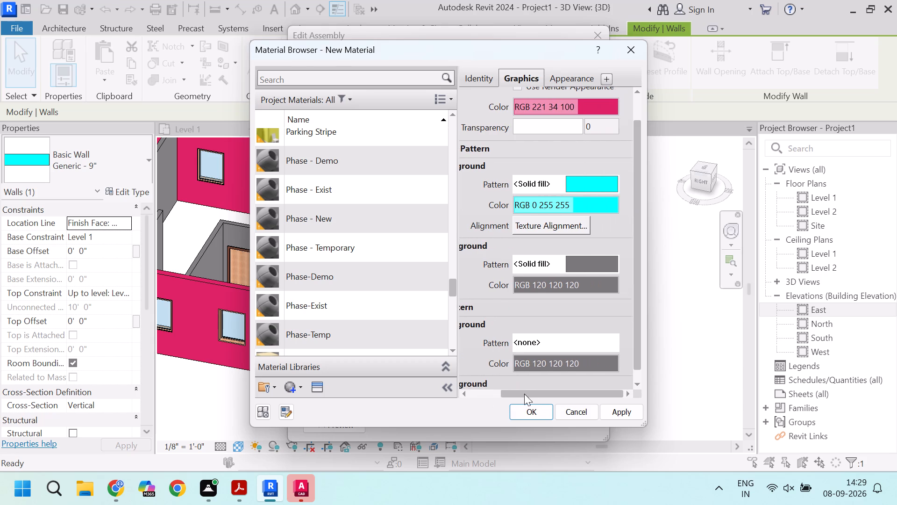
drag(524, 394, 534, 394)
click(555, 341)
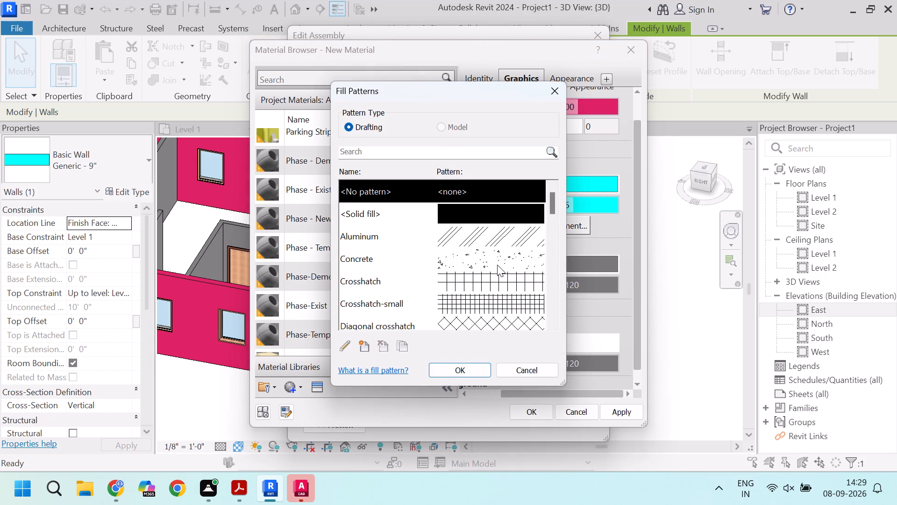
click(497, 259)
click(472, 376)
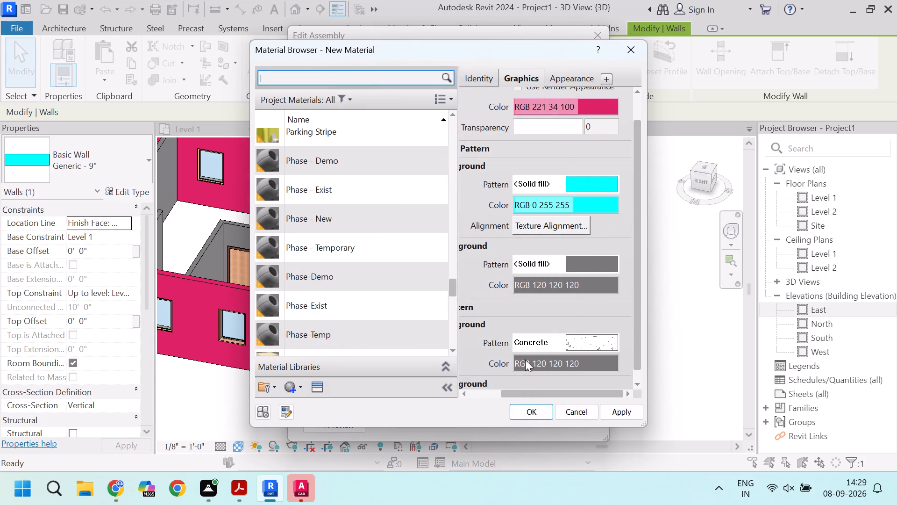
click(619, 415)
click(535, 412)
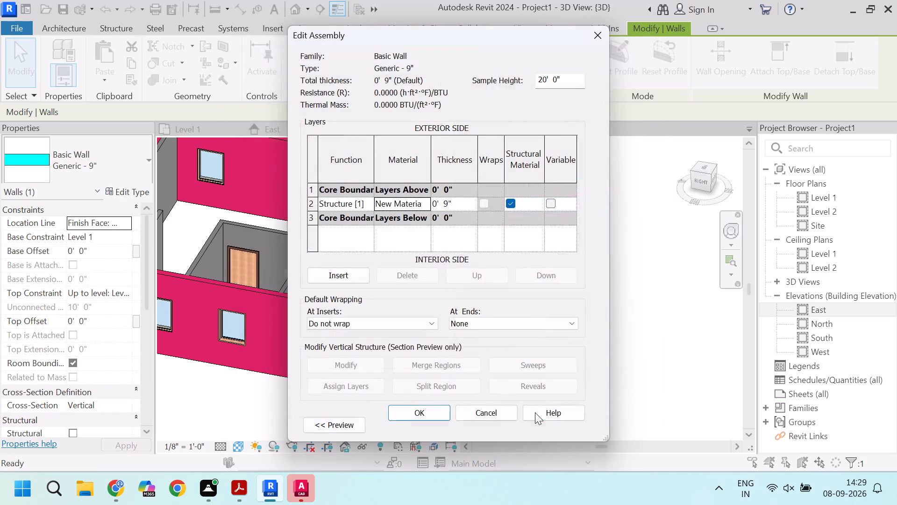
click(435, 417)
click(564, 421)
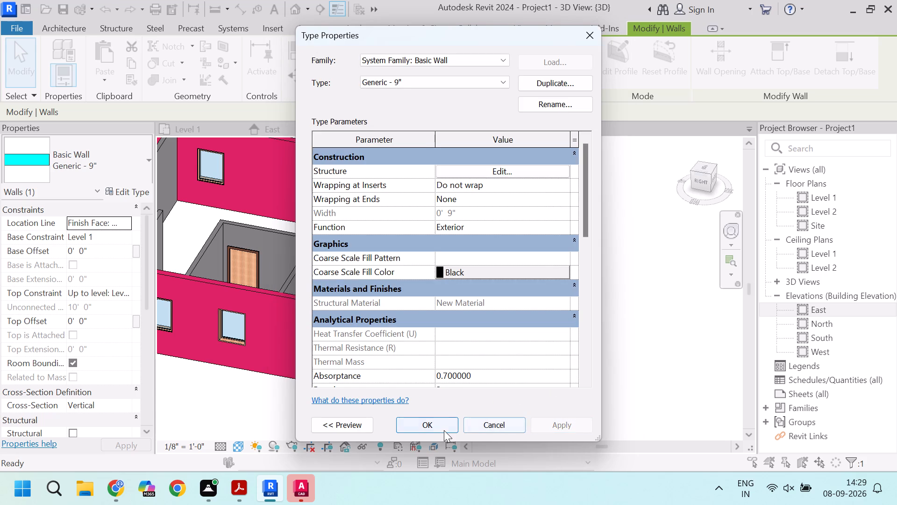
click(436, 425)
Reopen New Material from the Generic - 9" end wall's structure layer and examine its identity information.
scroll(510, 320, up, 2)
click(647, 375)
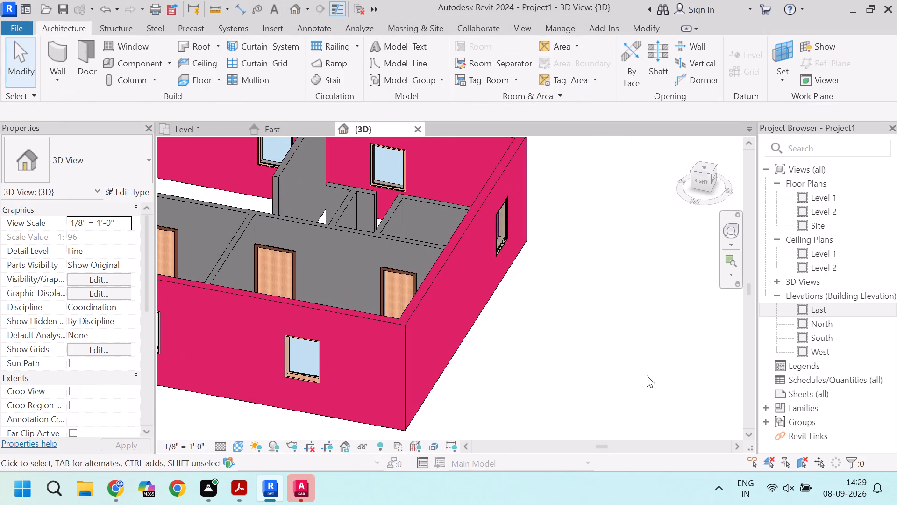
scroll(619, 370, down, 2)
scroll(497, 315, up, 9)
click(432, 313)
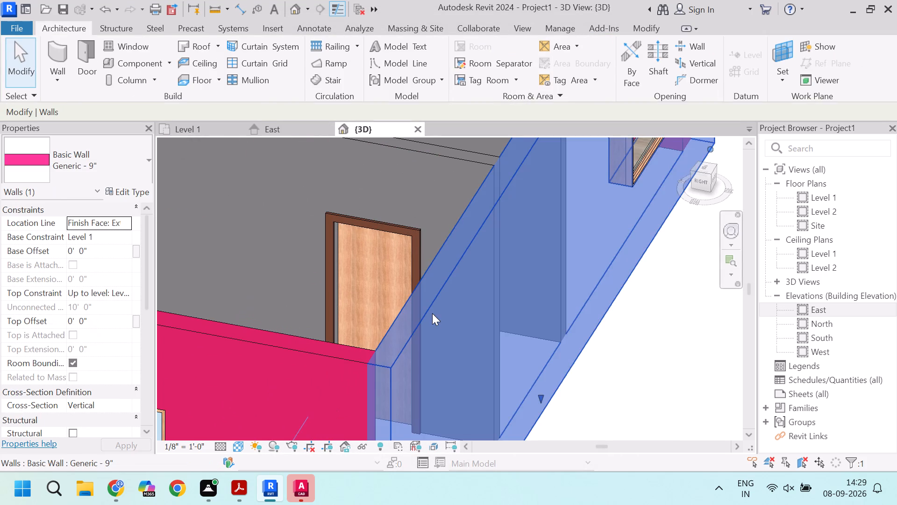
scroll(432, 313, down, 13)
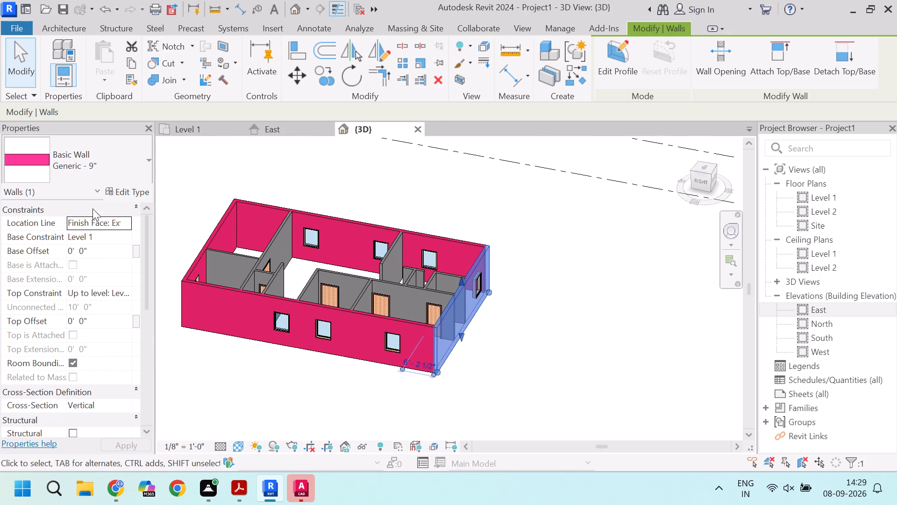
click(134, 189)
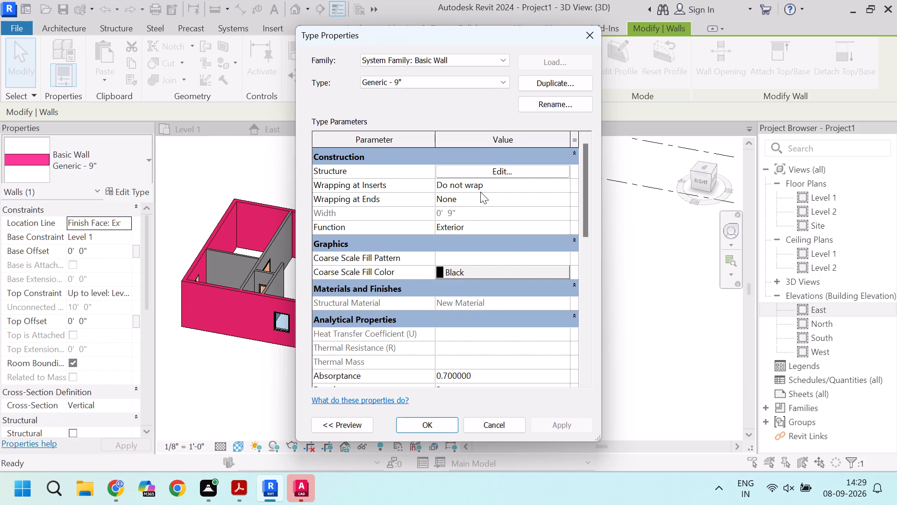
click(502, 174)
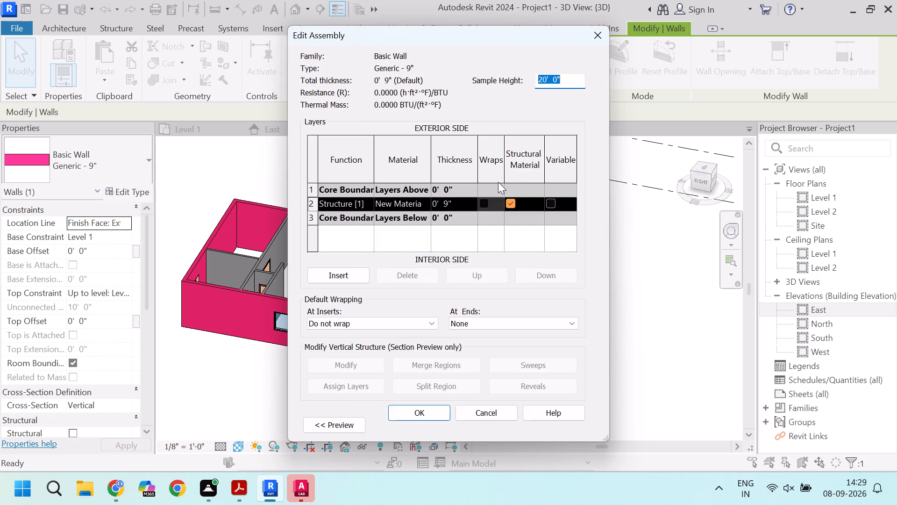
click(427, 203)
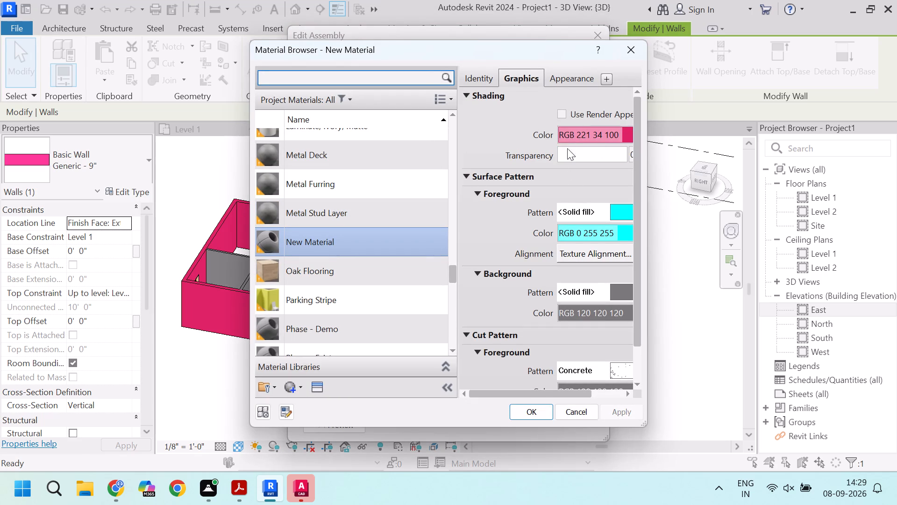
scroll(554, 179, up, 2)
click(487, 79)
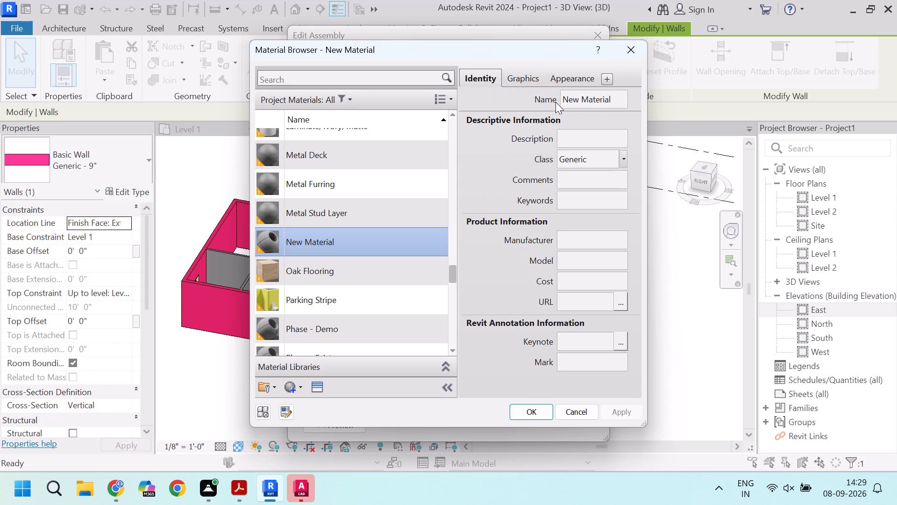
scroll(552, 180, up, 3)
Browse the project materials for alternatives to New Material, including Oak Flooring and Metal Stud Layer.
click(360, 260)
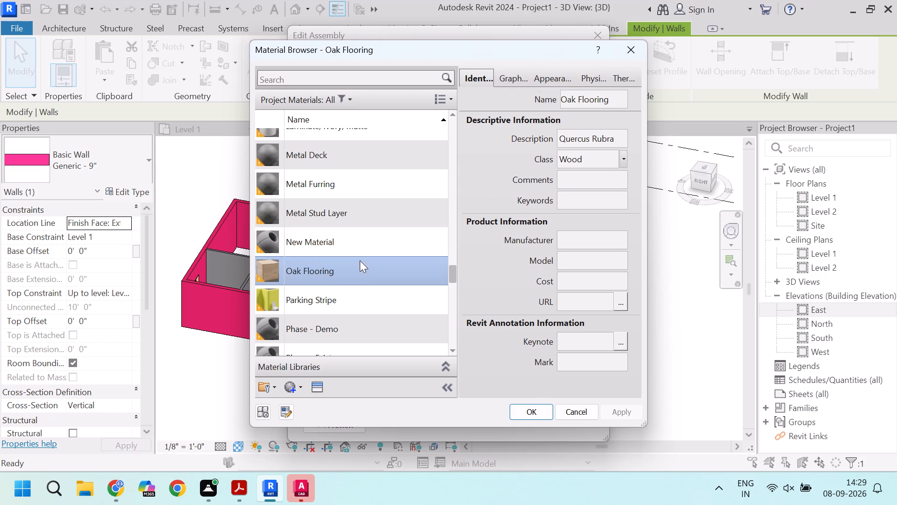
click(371, 212)
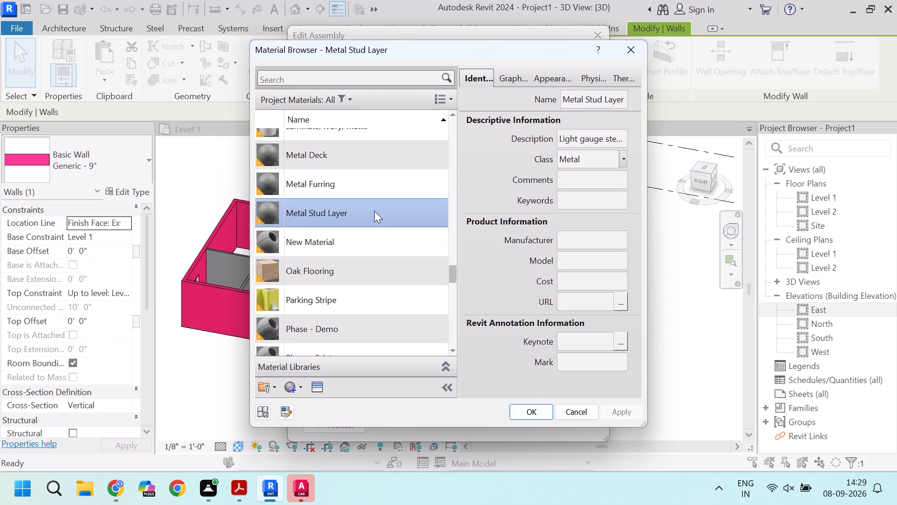
scroll(363, 199, up, 12)
scroll(377, 193, down, 2)
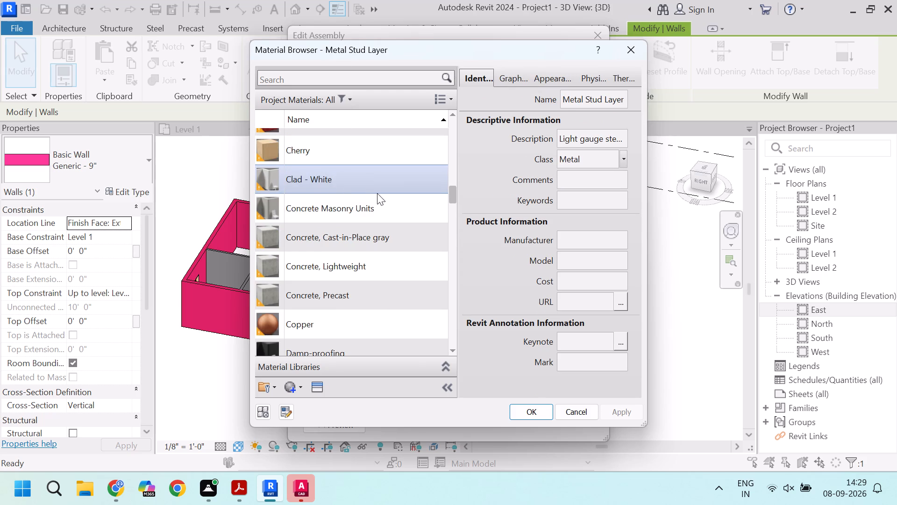
scroll(377, 193, down, 1)
scroll(374, 189, up, 19)
scroll(373, 189, up, 5)
scroll(373, 189, down, 1)
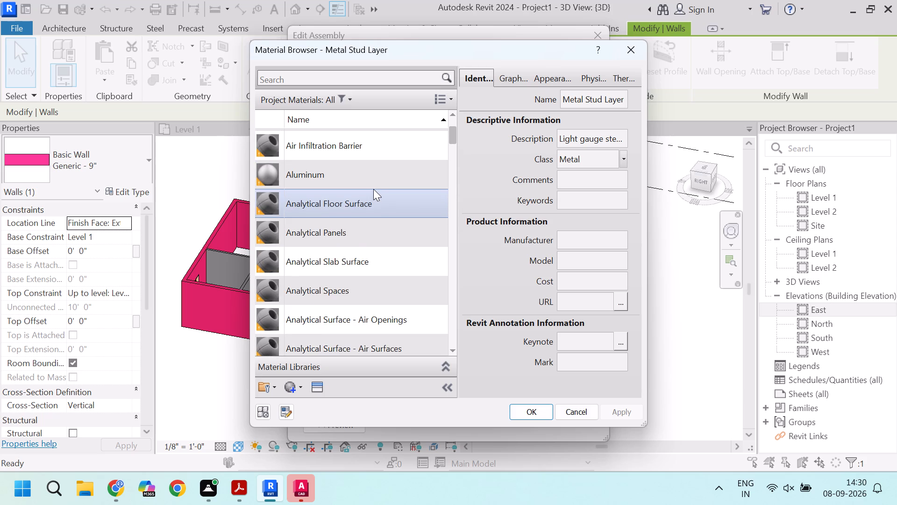
scroll(373, 189, up, 3)
scroll(373, 189, down, 9)
scroll(373, 189, down, 12)
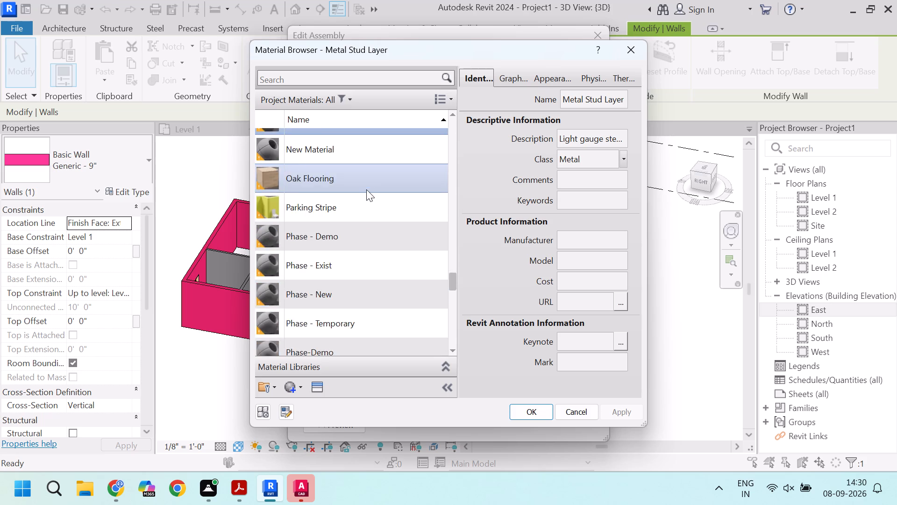
scroll(366, 189, down, 20)
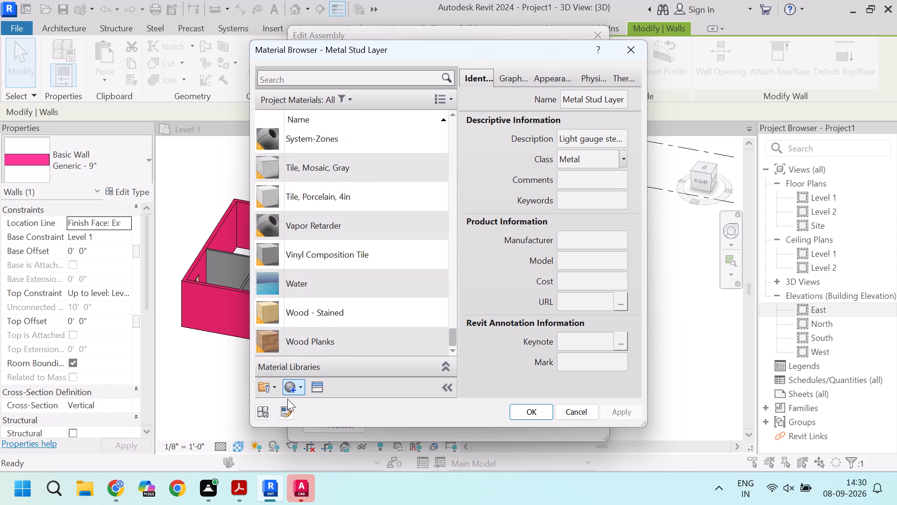
Reset the Generic - 9" wall's structure layer material to <By Category>.
click(301, 385)
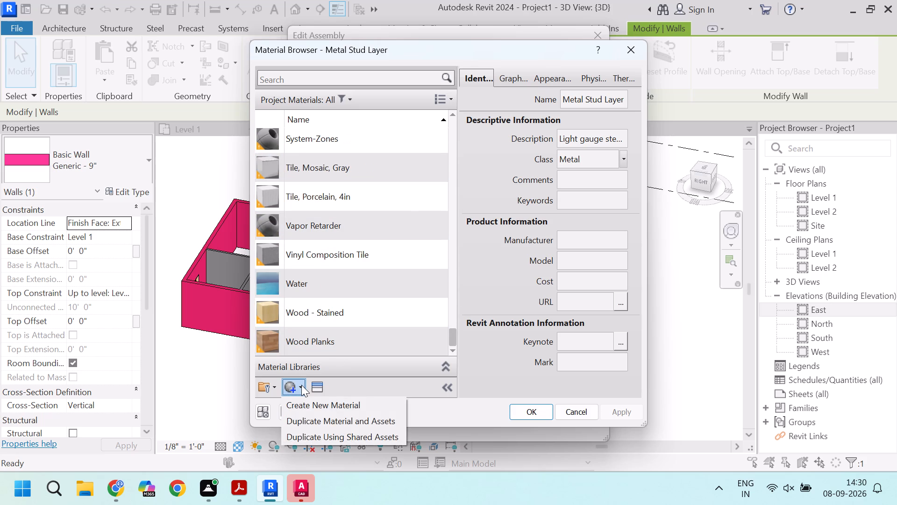
click(269, 388)
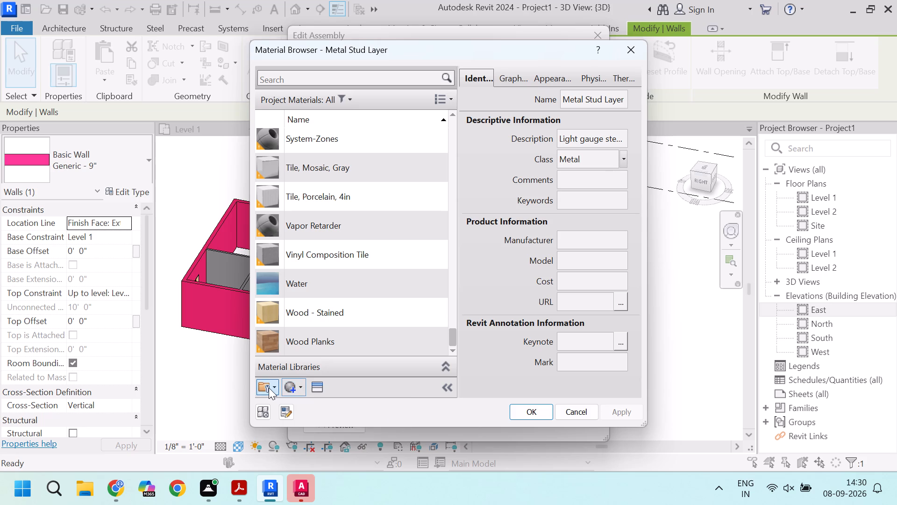
click(262, 409)
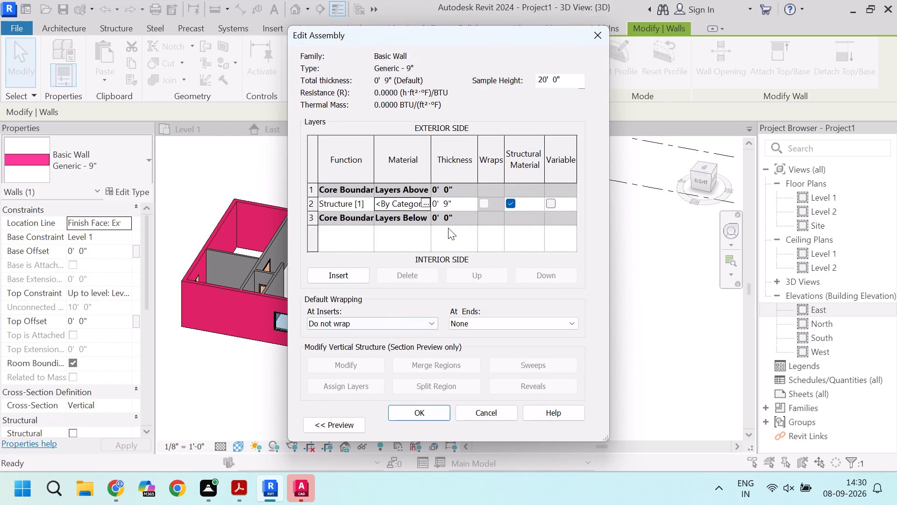
Reopen the material choices for the Generic - 9" wall's structure layer and examine New Material's shading, surface pattern and cut pattern settings.
click(425, 202)
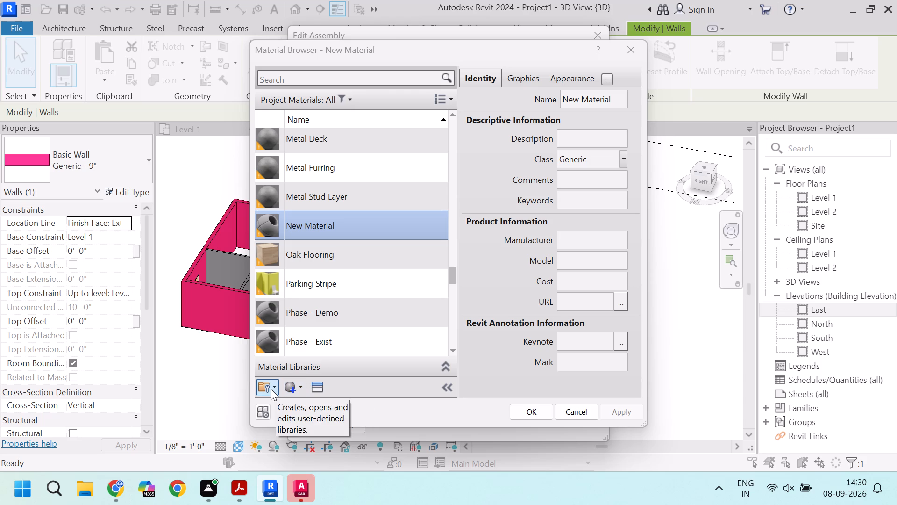
click(299, 387)
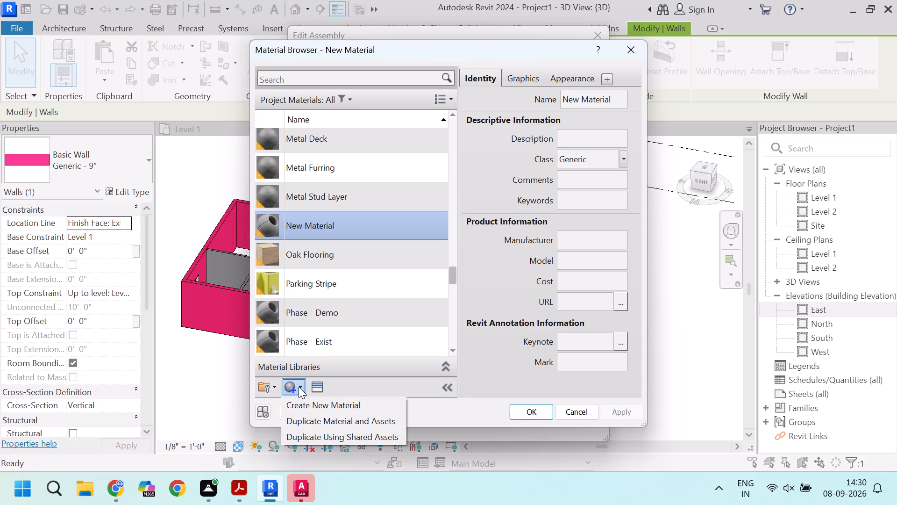
click(498, 378)
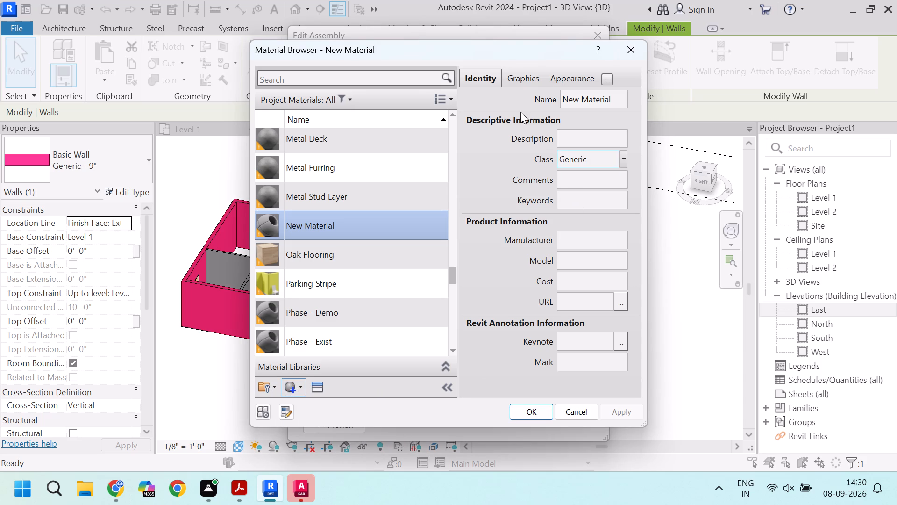
click(528, 77)
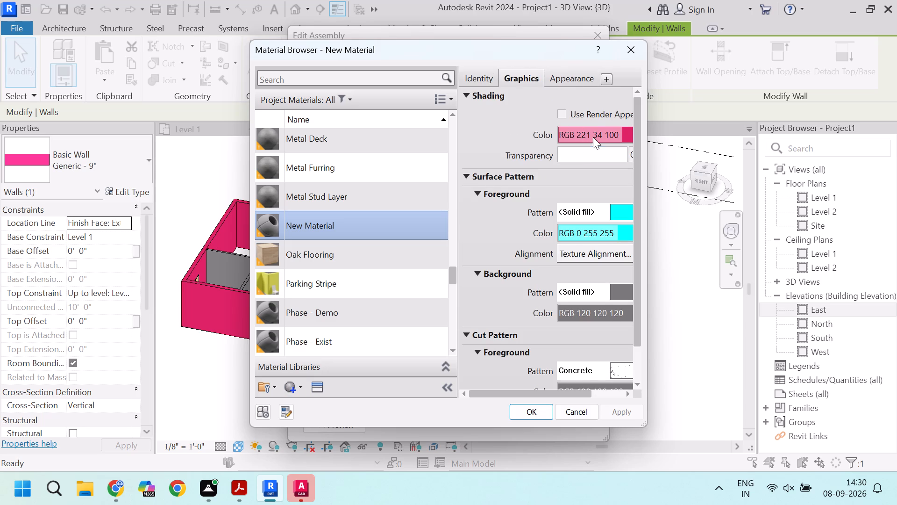
scroll(523, 228, down, 13)
scroll(537, 266, down, 3)
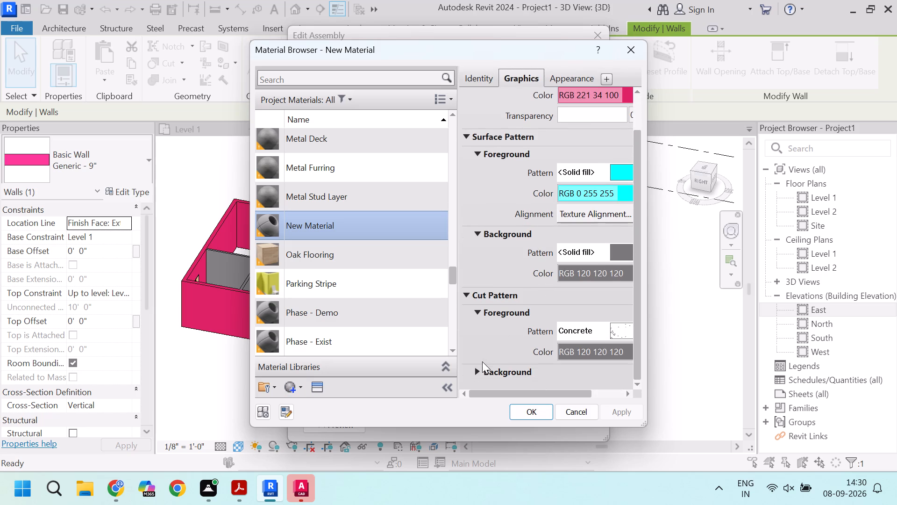
click(478, 368)
click(505, 325)
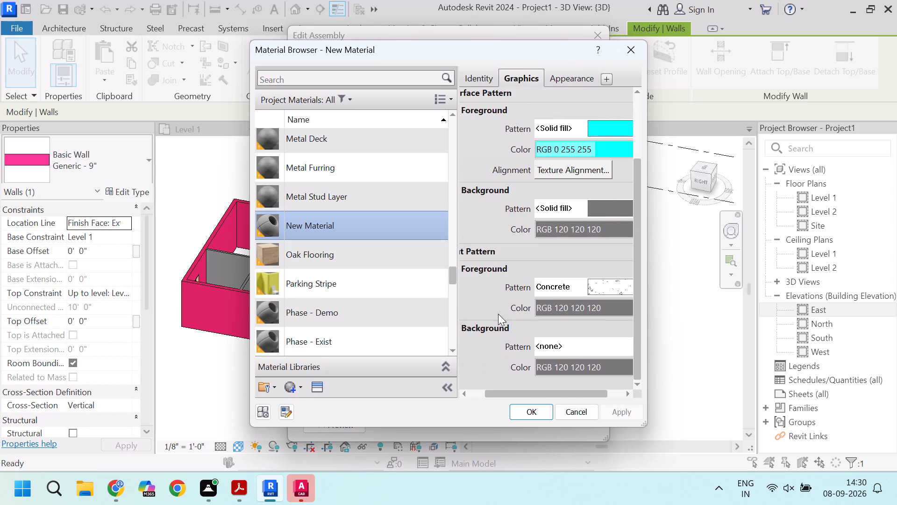
scroll(507, 264, down, 1)
scroll(507, 264, up, 11)
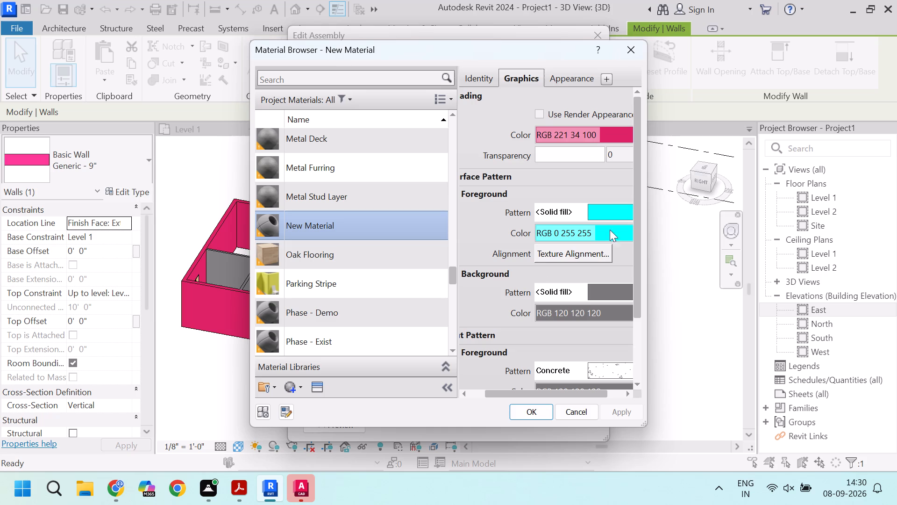
Examine New Material's appearance properties and the physical assets available to replace its appearance.
click(559, 76)
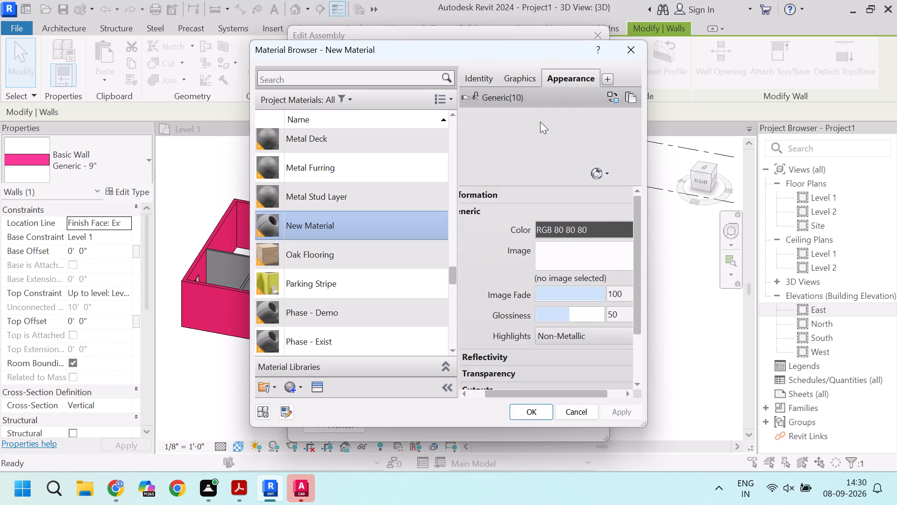
scroll(540, 125, up, 3)
scroll(556, 150, down, 3)
scroll(559, 169, up, 4)
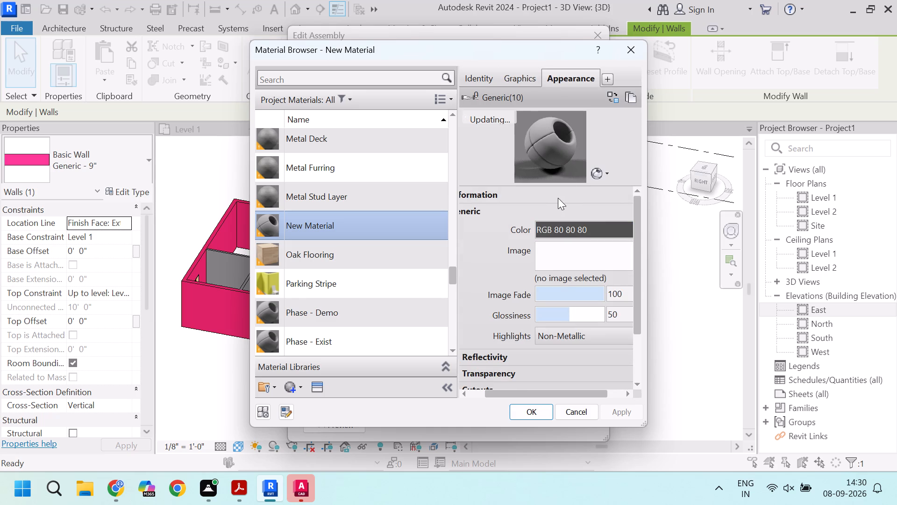
scroll(557, 198, up, 3)
scroll(508, 320, down, 2)
scroll(501, 328, up, 5)
scroll(503, 323, down, 1)
scroll(503, 322, up, 3)
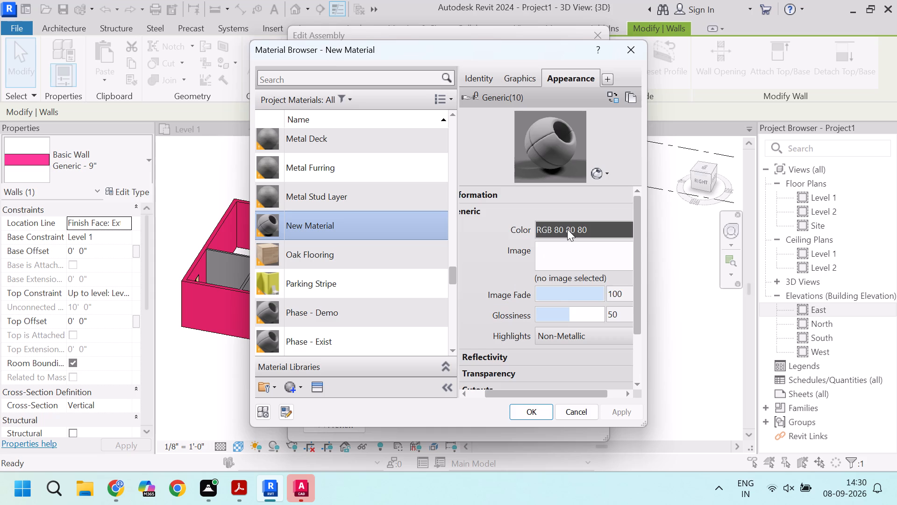
scroll(567, 229, down, 2)
scroll(567, 229, up, 3)
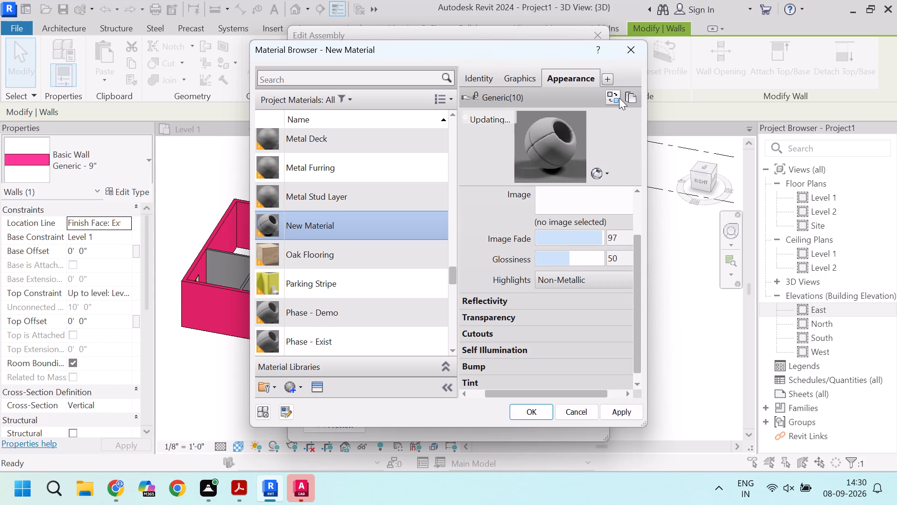
click(619, 98)
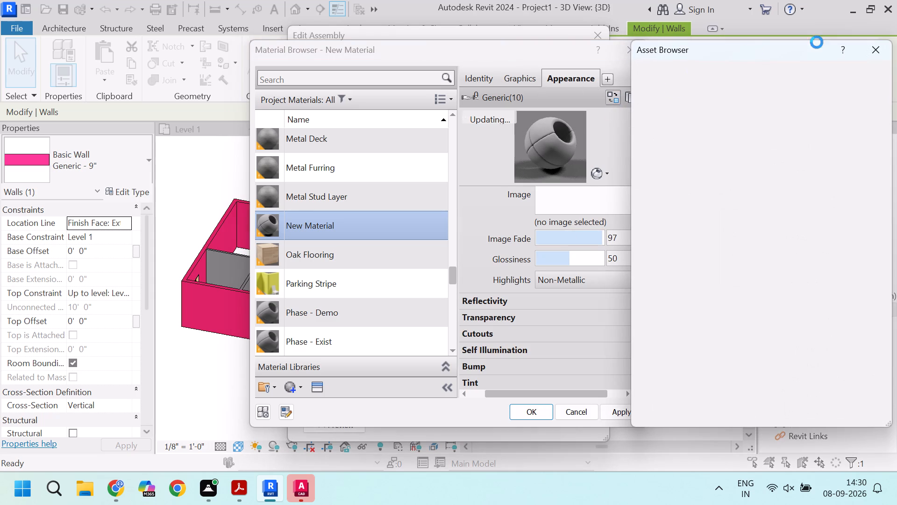
click(879, 52)
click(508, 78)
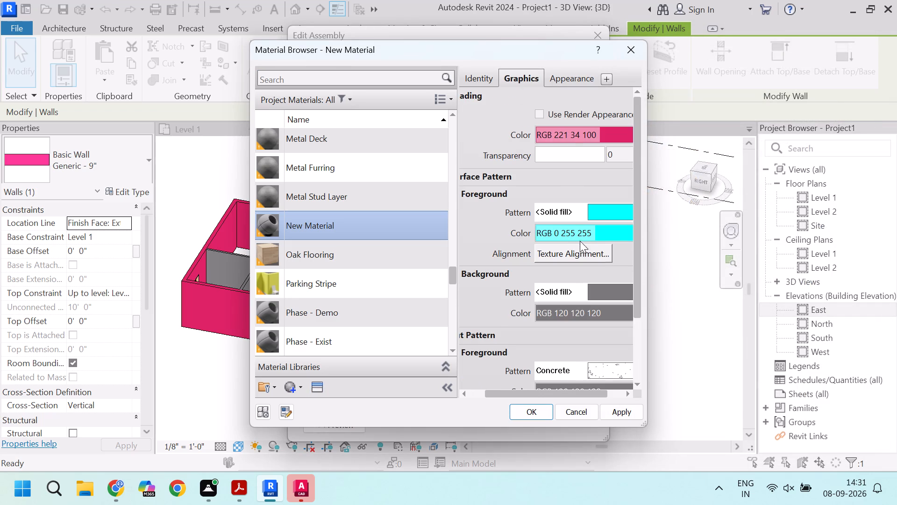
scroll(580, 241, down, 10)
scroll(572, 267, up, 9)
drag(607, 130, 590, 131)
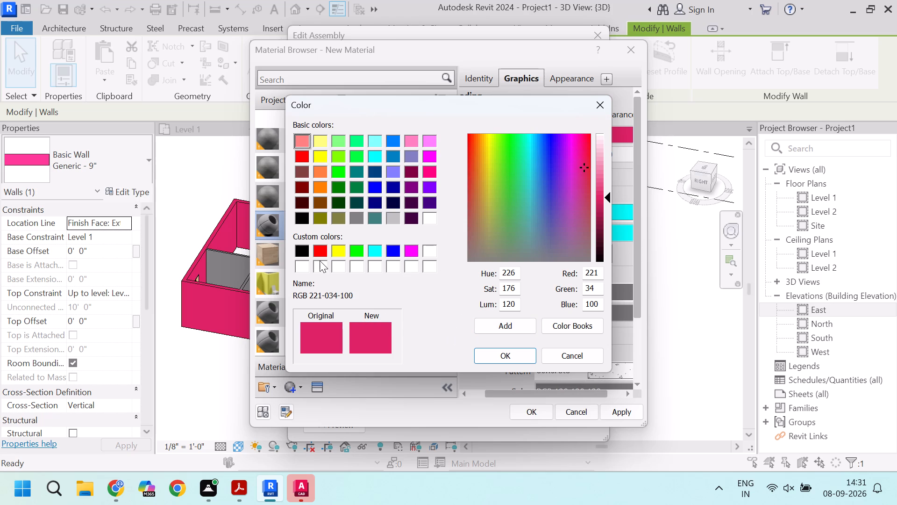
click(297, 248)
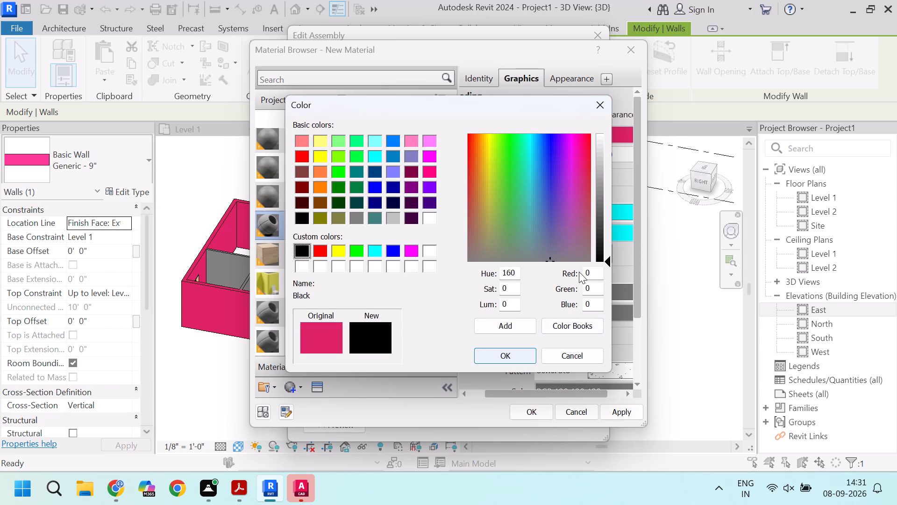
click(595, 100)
Review New Material's graphics settings again and look through the project materials list.
scroll(563, 163, up, 2)
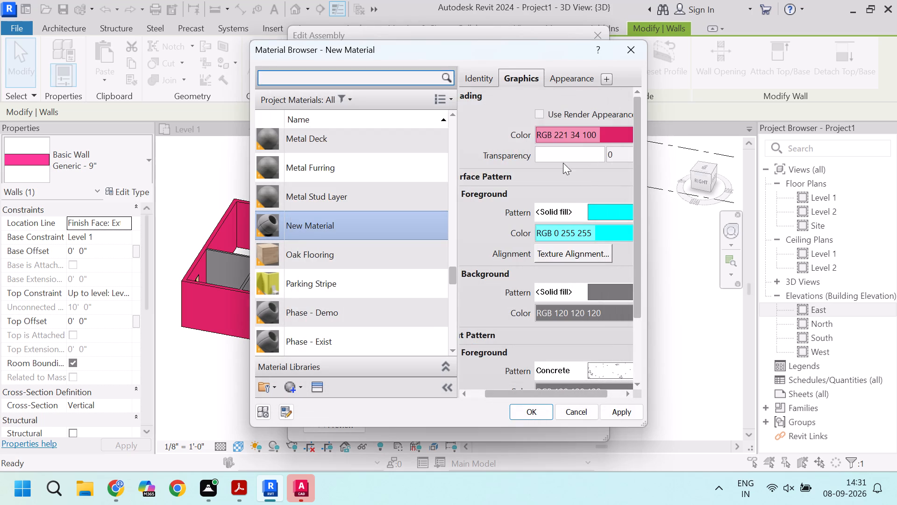
scroll(563, 163, down, 5)
scroll(563, 163, up, 5)
scroll(563, 163, down, 4)
scroll(563, 163, up, 2)
scroll(560, 164, down, 3)
scroll(546, 185, up, 4)
scroll(545, 187, down, 1)
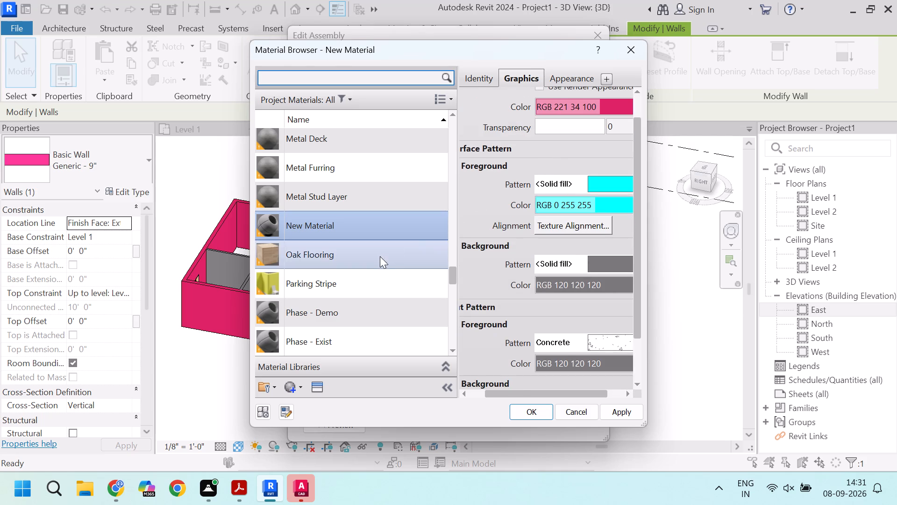
scroll(367, 271, down, 5)
scroll(367, 271, up, 20)
scroll(367, 271, up, 3)
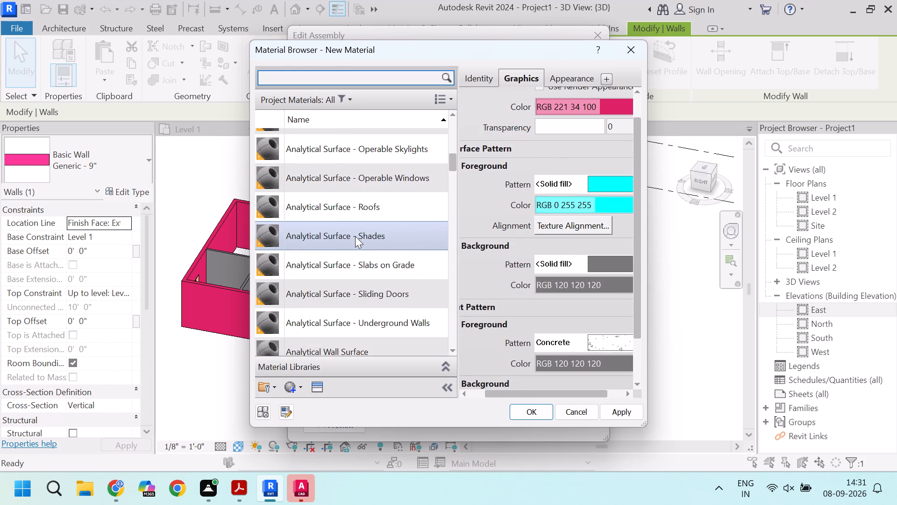
scroll(355, 236, up, 10)
Create a new material with default settings, assign it to the Generic - 9" wall's structure layer, and accept the type edits.
click(292, 386)
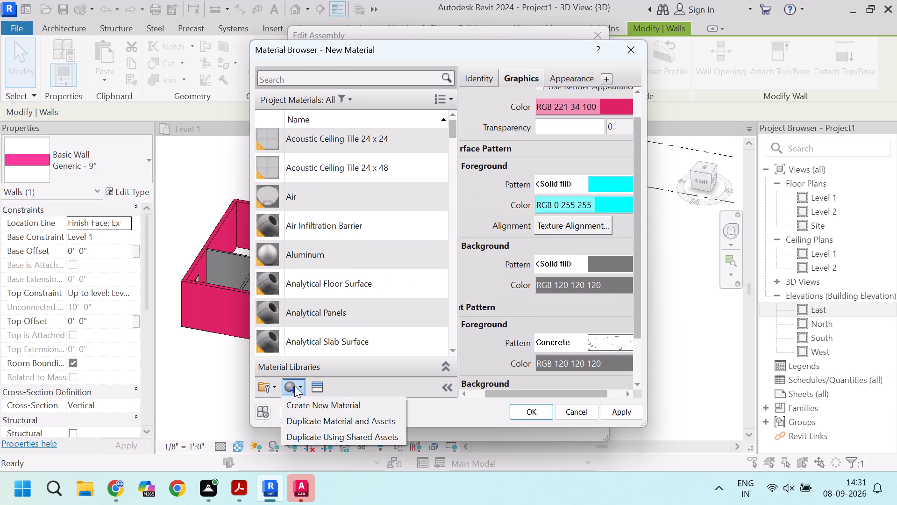
click(329, 407)
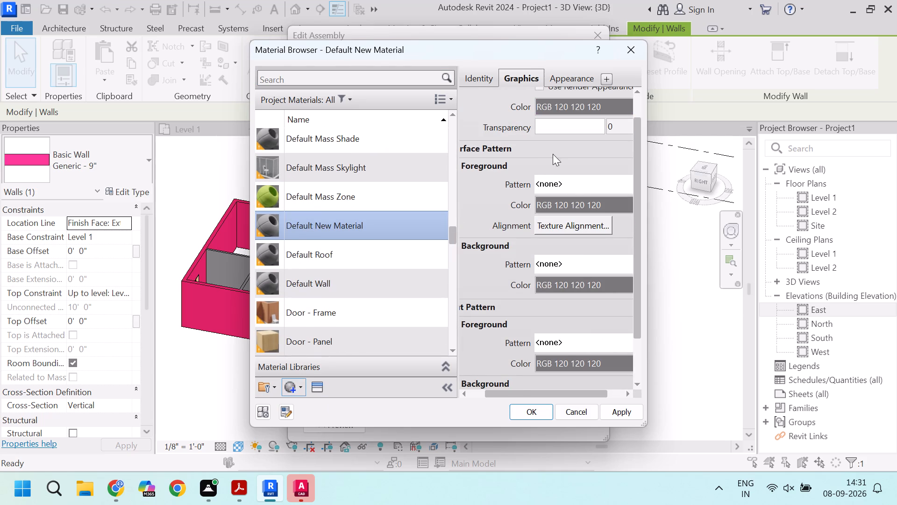
click(626, 419)
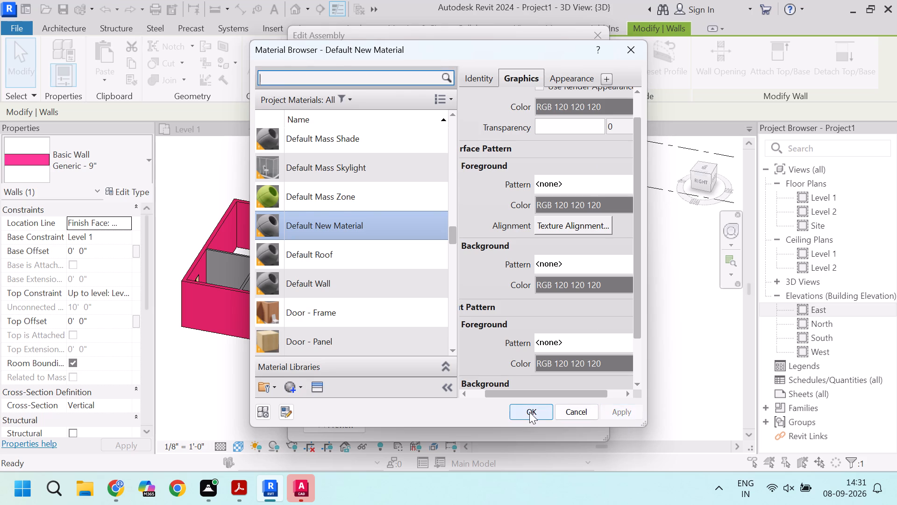
click(529, 412)
click(441, 405)
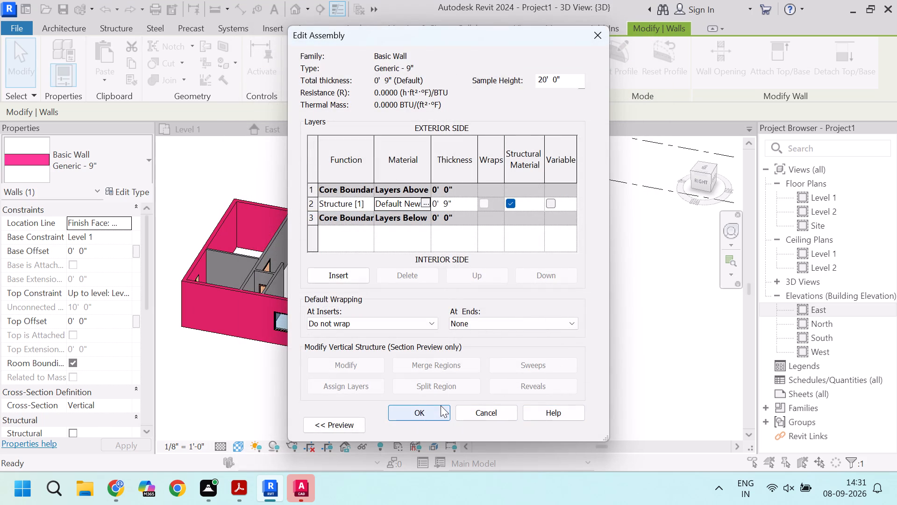
click(564, 422)
click(418, 422)
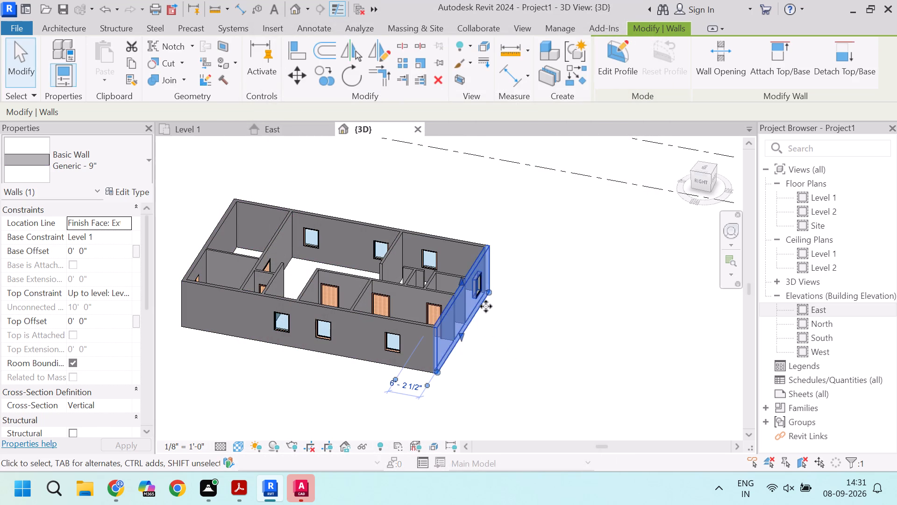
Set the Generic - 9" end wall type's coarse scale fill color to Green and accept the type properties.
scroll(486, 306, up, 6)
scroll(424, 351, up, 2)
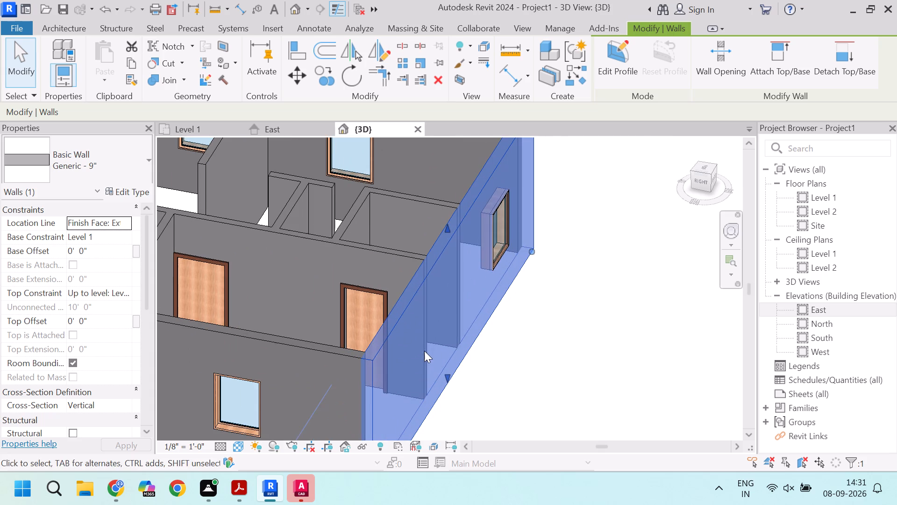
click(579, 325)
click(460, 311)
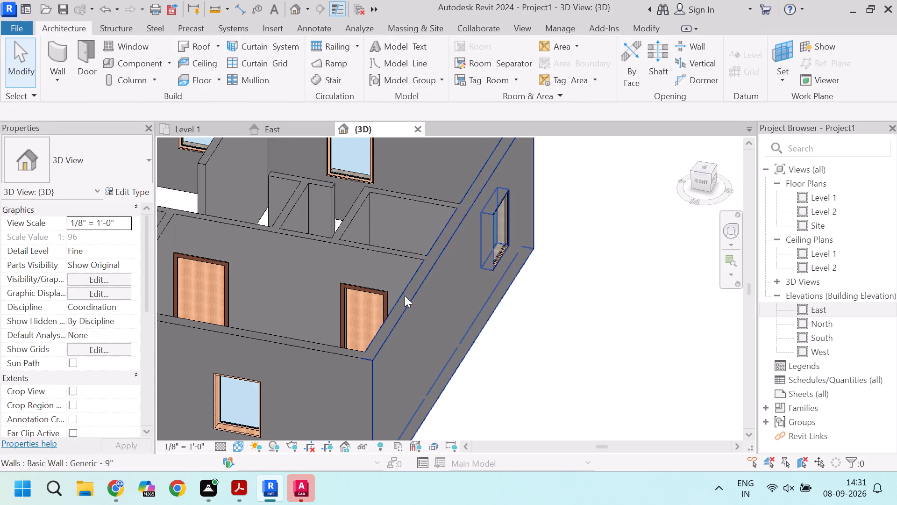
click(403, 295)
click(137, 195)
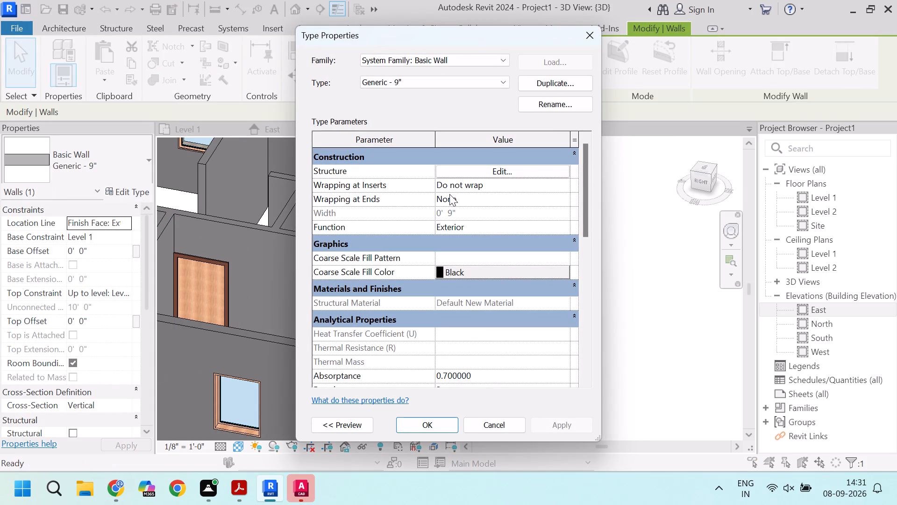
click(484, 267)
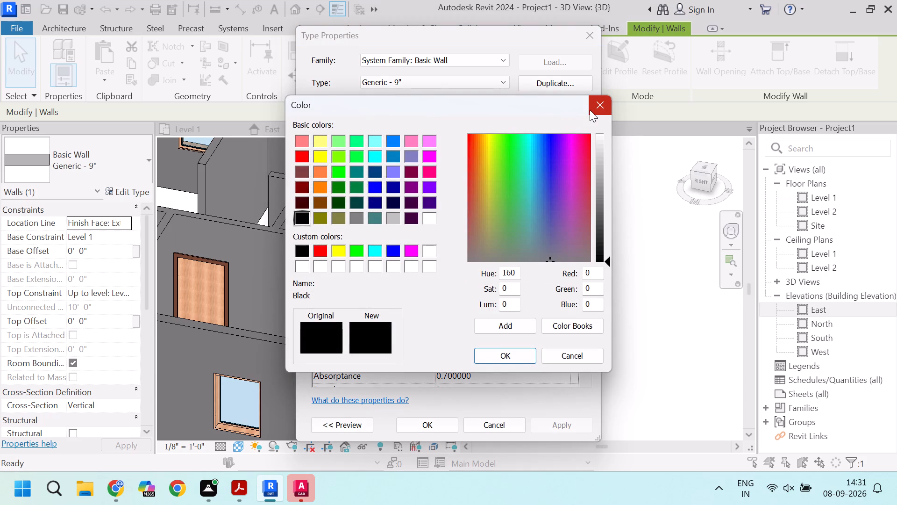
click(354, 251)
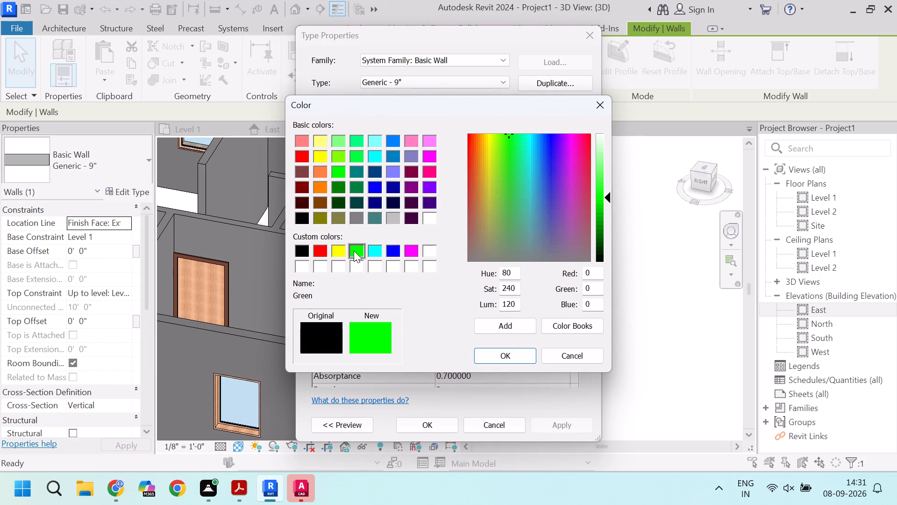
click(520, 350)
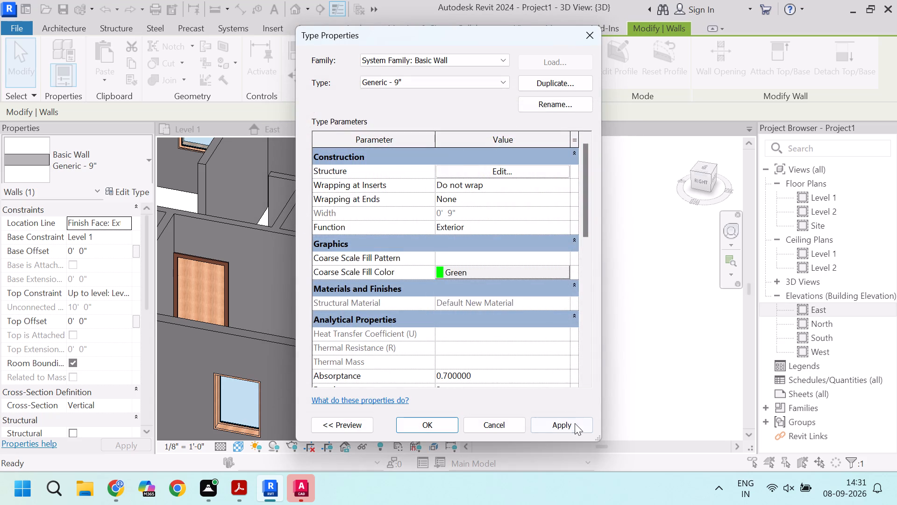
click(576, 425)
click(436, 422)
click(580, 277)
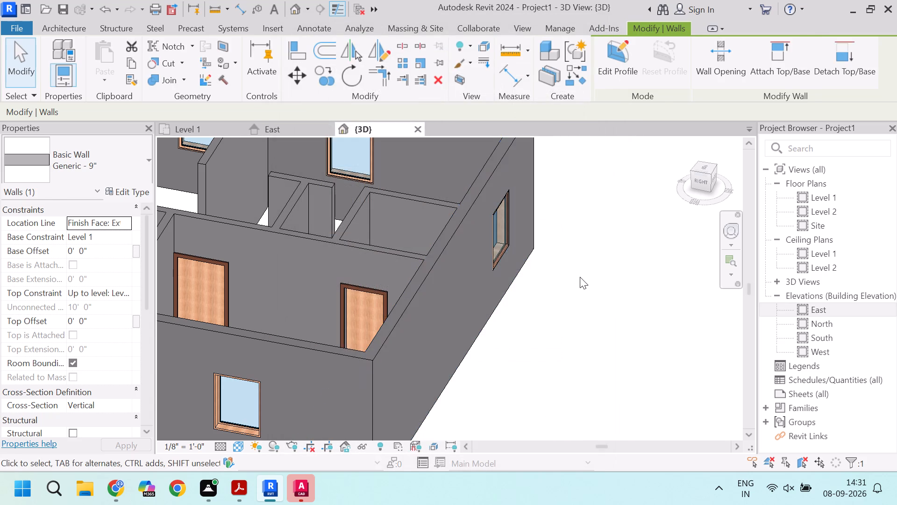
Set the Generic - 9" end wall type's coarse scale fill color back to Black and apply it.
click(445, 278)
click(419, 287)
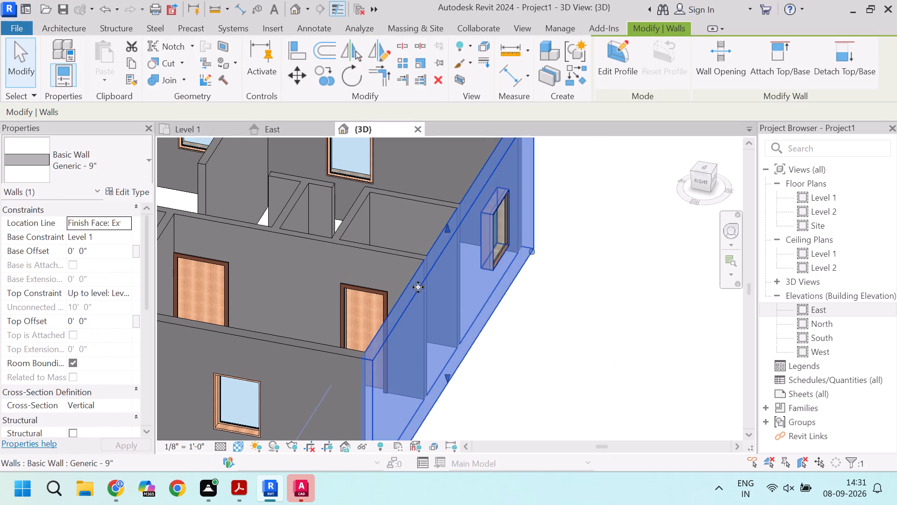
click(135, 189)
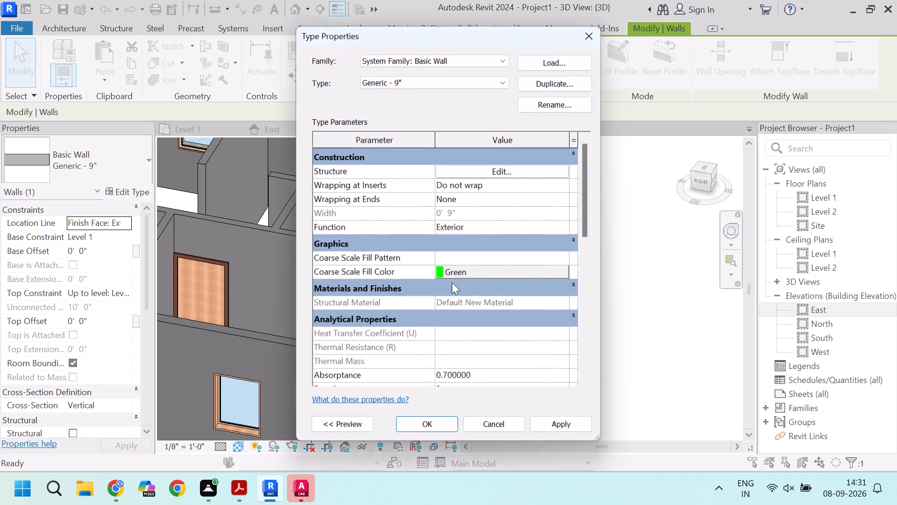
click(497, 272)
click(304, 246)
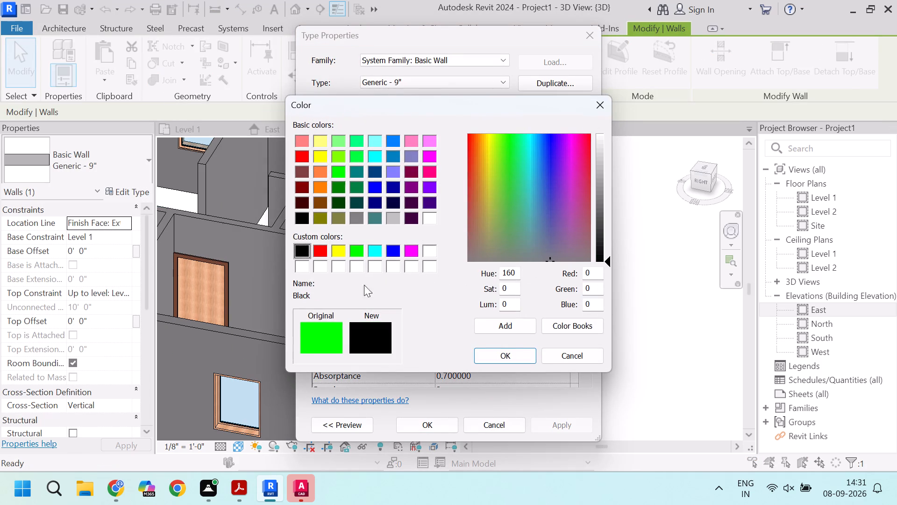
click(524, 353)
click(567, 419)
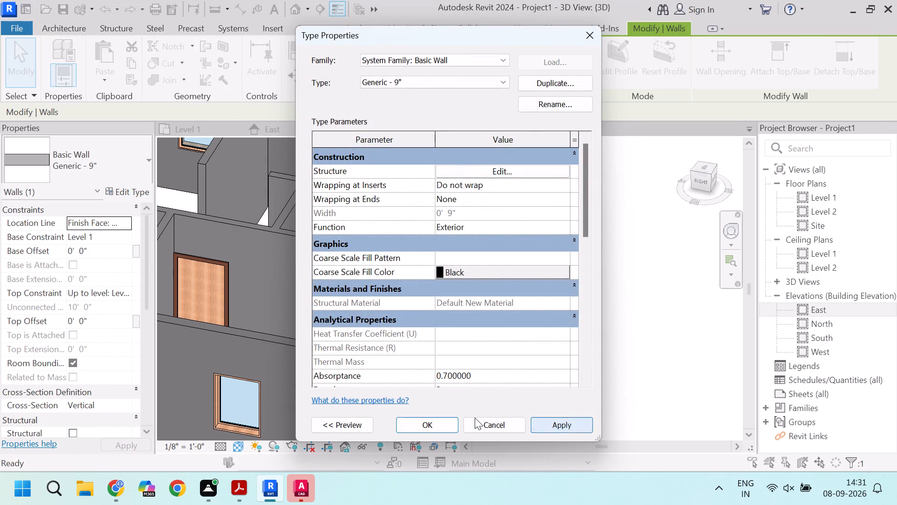
Accept the Generic - 9" type properties and examine the selected end wall and house in the 3D view.
click(434, 420)
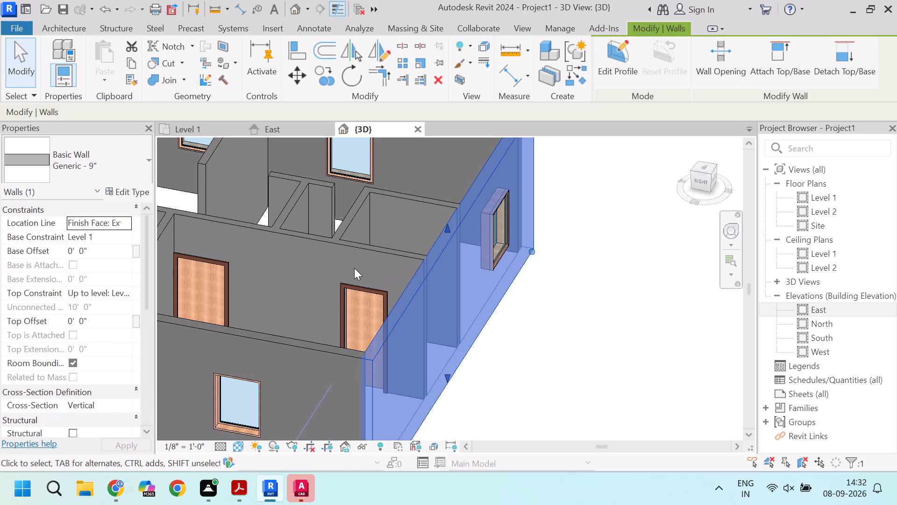
scroll(628, 300, down, 4)
scroll(611, 287, up, 2)
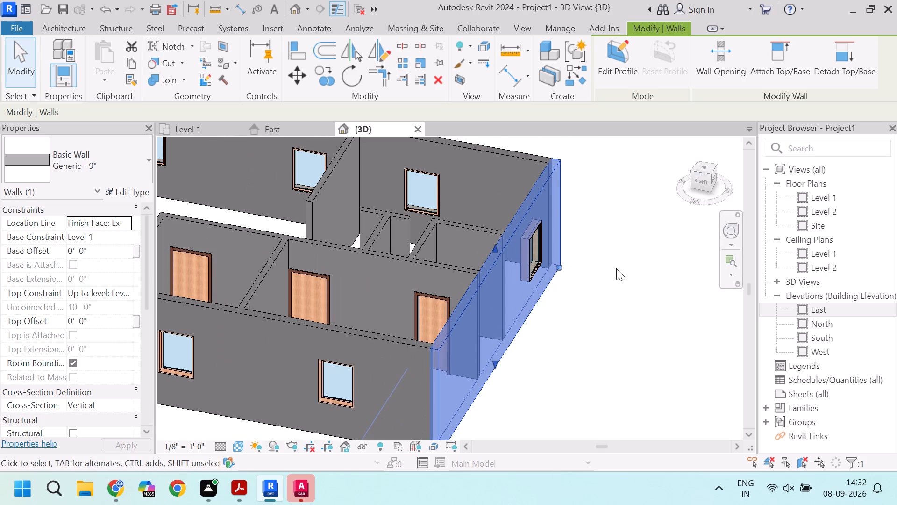
scroll(508, 251, down, 3)
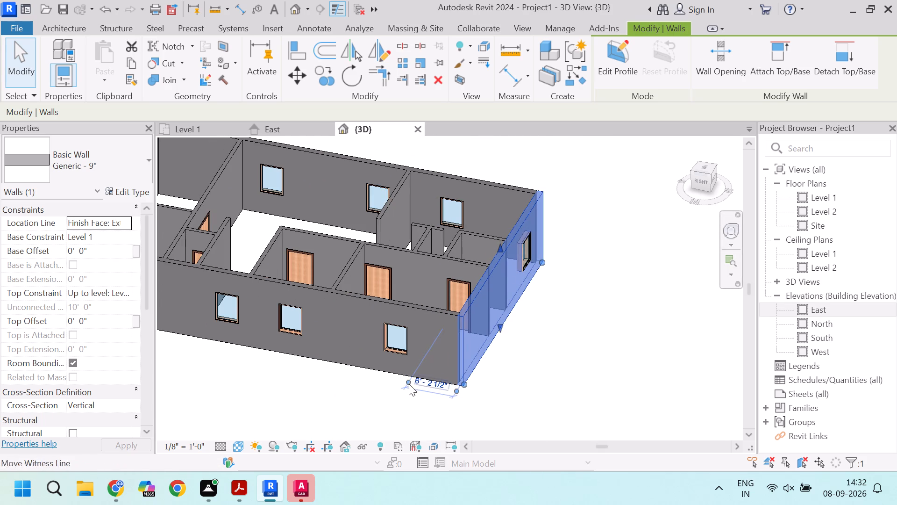
scroll(532, 274, up, 3)
scroll(532, 274, down, 3)
scroll(532, 274, up, 1)
scroll(532, 274, down, 2)
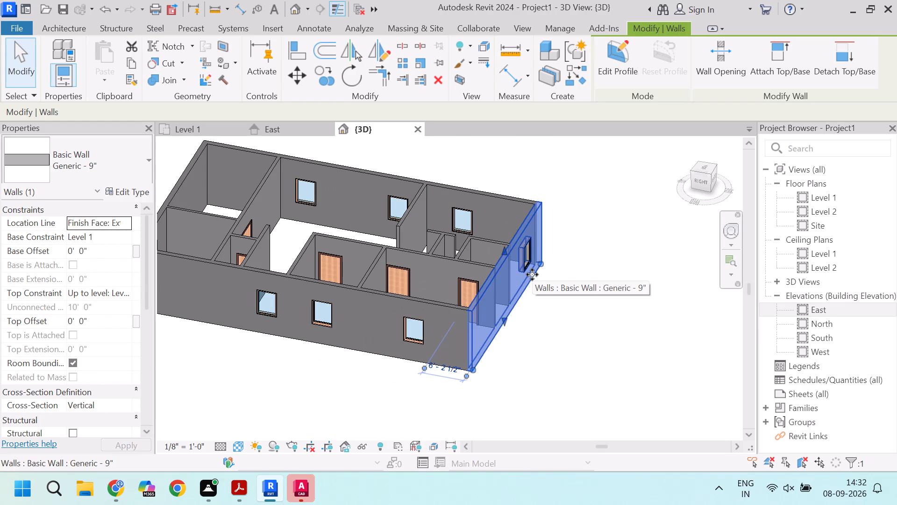
scroll(520, 277, down, 2)
scroll(526, 275, up, 6)
scroll(546, 284, down, 2)
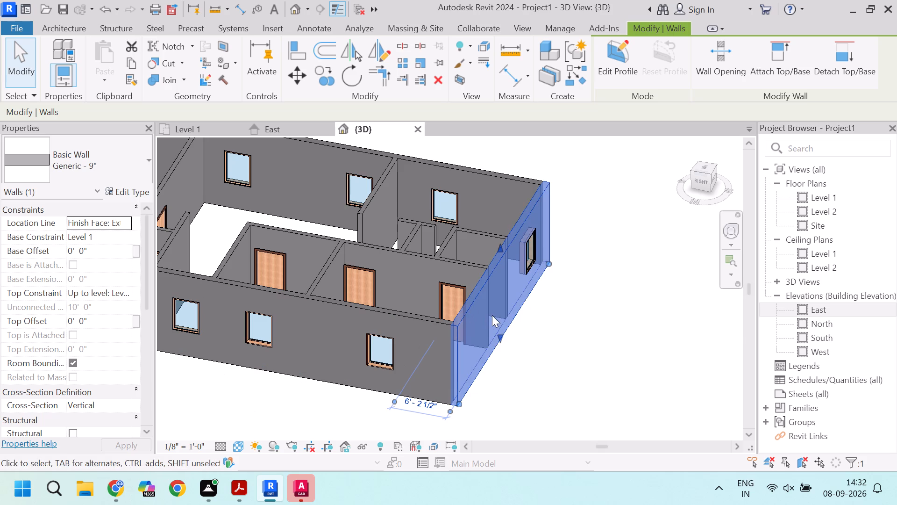
scroll(489, 317, up, 1)
Edit the Generic - 9" wall type's structure and choose New Material from the project materials for its structure layer.
click(127, 190)
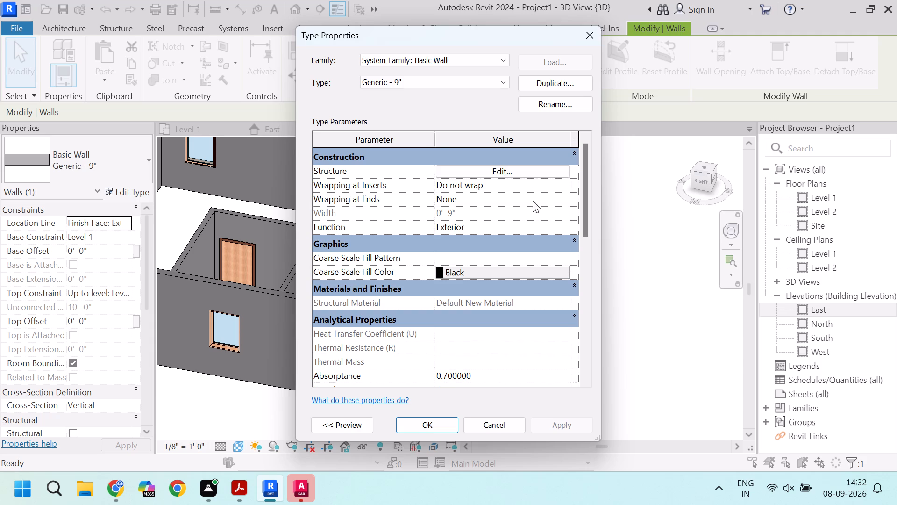
click(507, 173)
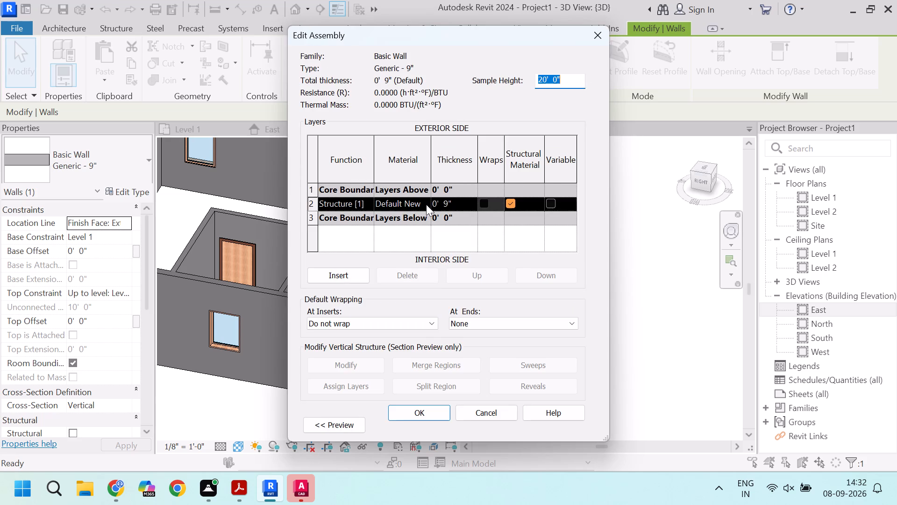
click(426, 204)
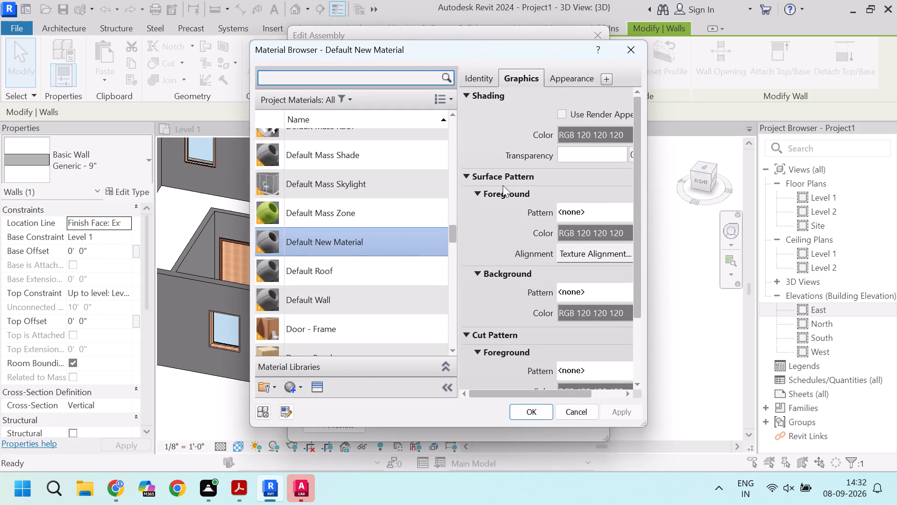
scroll(331, 262, up, 7)
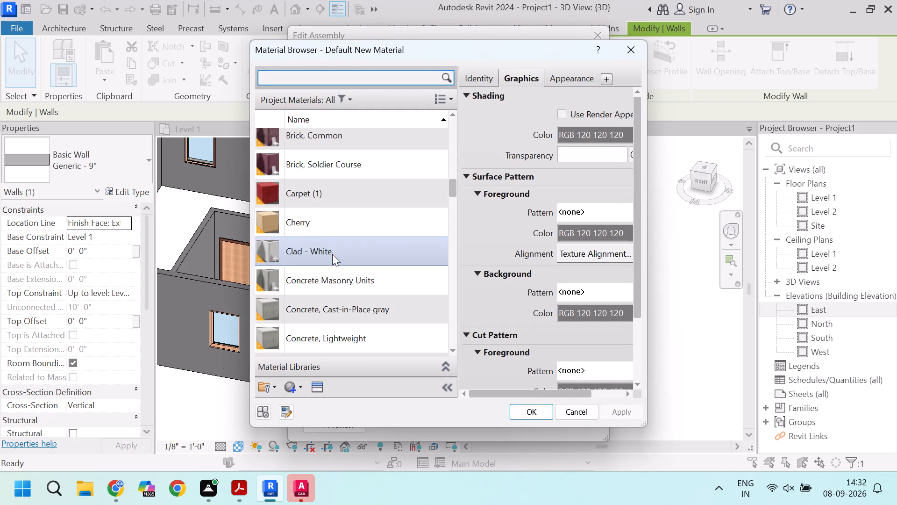
scroll(332, 254, up, 2)
scroll(332, 254, down, 20)
scroll(332, 254, down, 6)
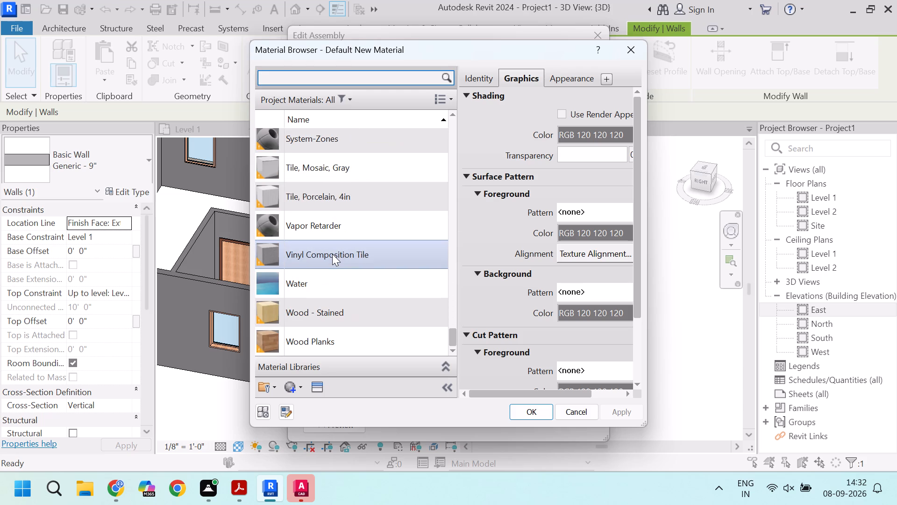
scroll(332, 254, down, 5)
scroll(332, 254, up, 11)
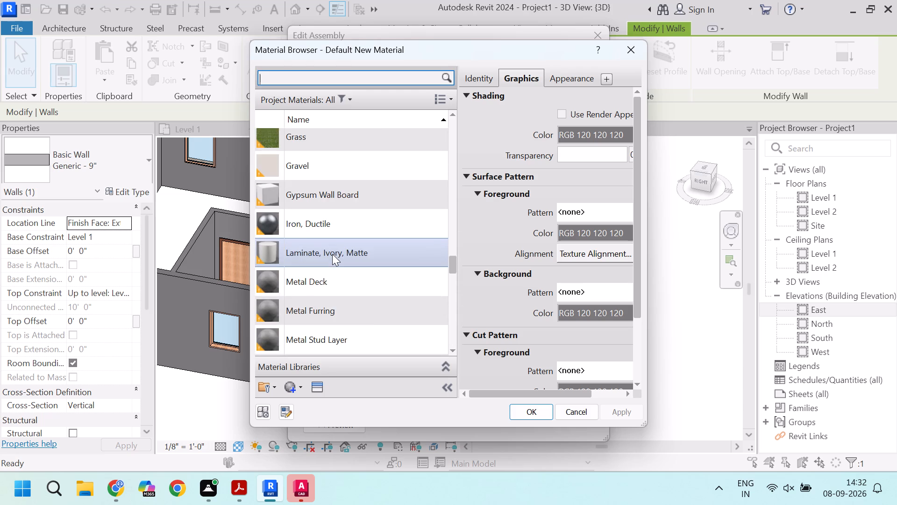
scroll(332, 254, up, 9)
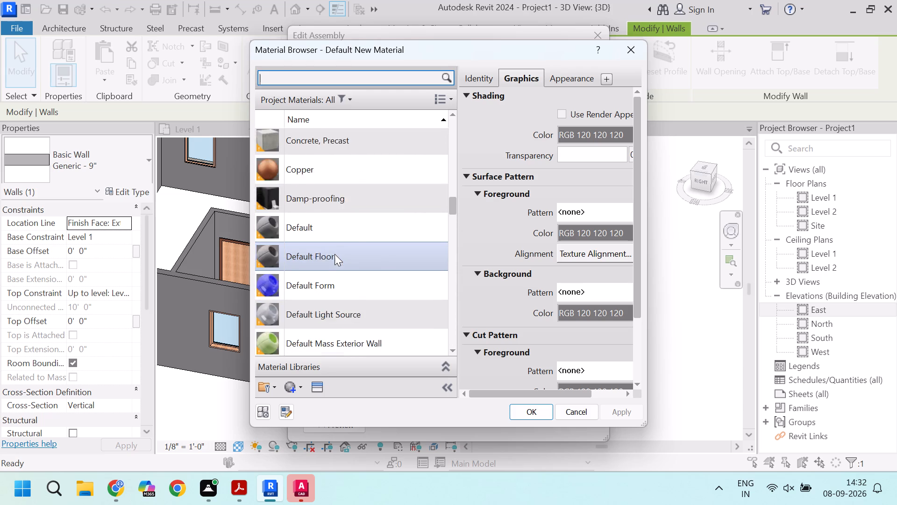
scroll(335, 254, up, 9)
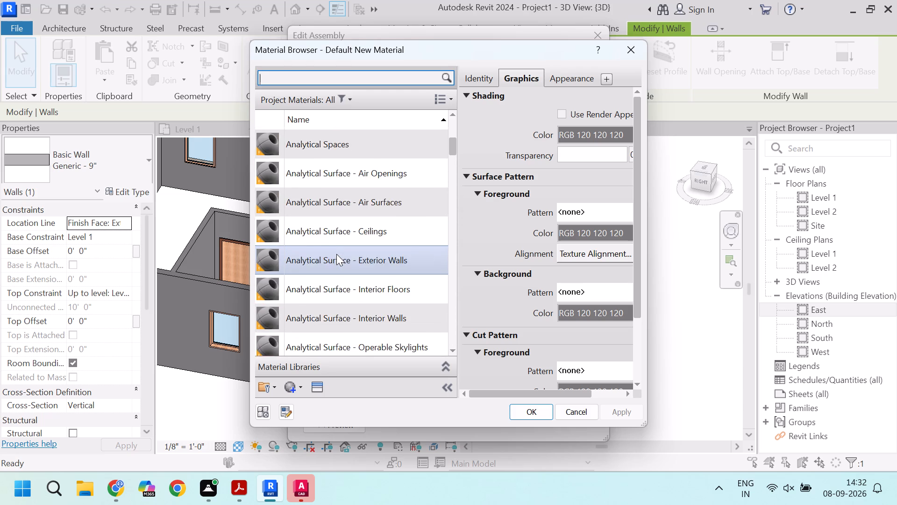
scroll(336, 254, up, 7)
scroll(336, 254, down, 20)
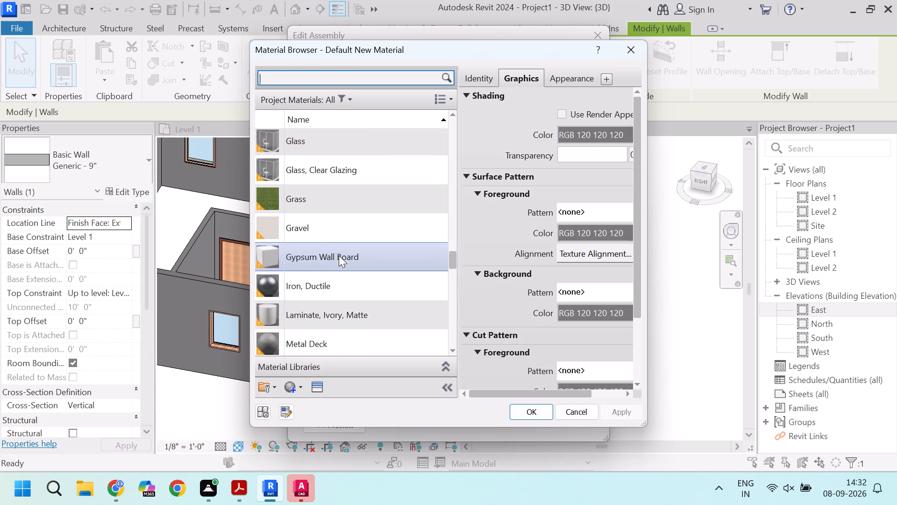
scroll(339, 255, down, 5)
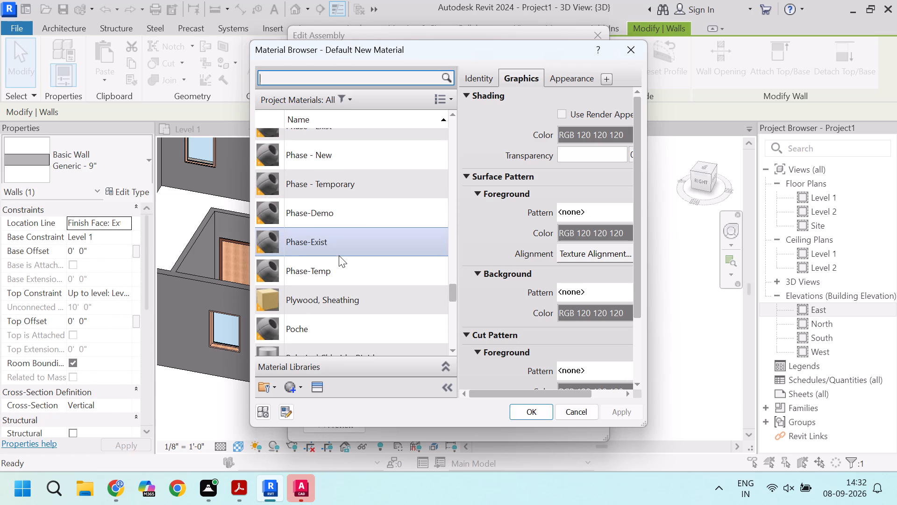
scroll(339, 255, up, 3)
click(339, 255)
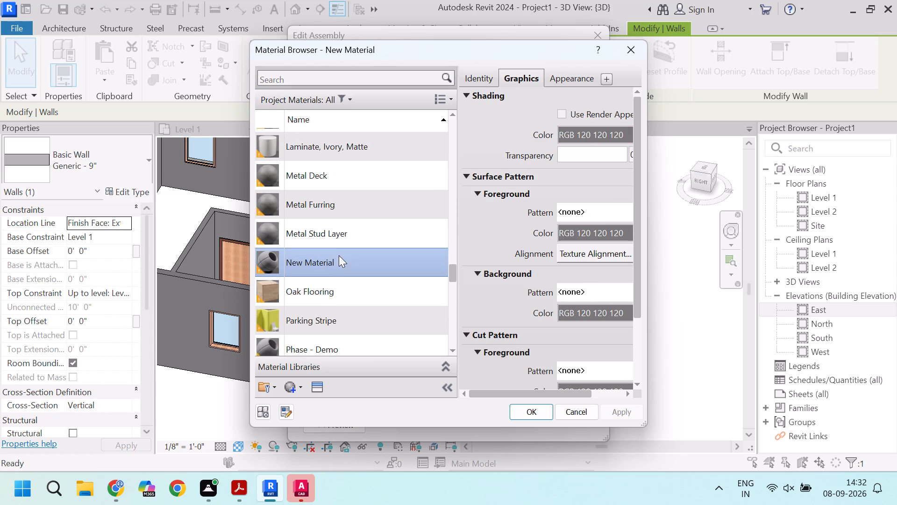
Set New Material's cut pattern background to Concrete, then accept the layer's material and apply the wall type edits.
click(593, 132)
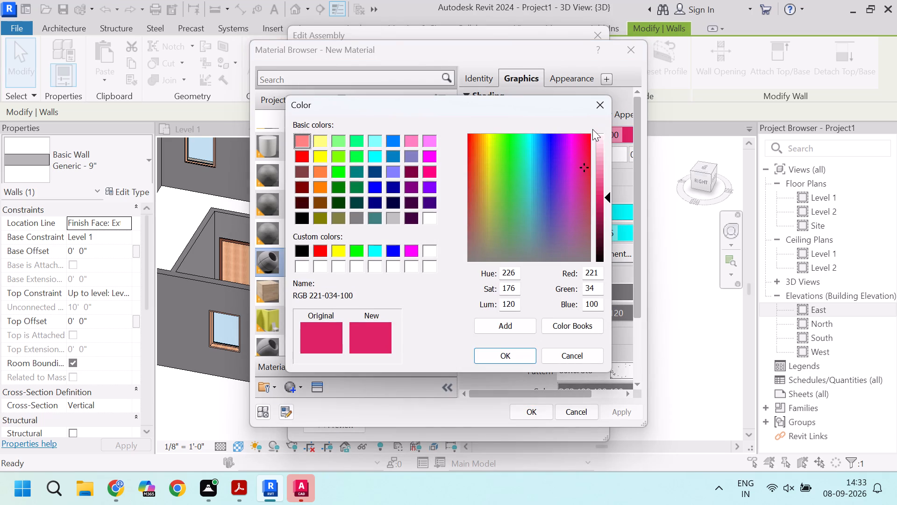
click(602, 105)
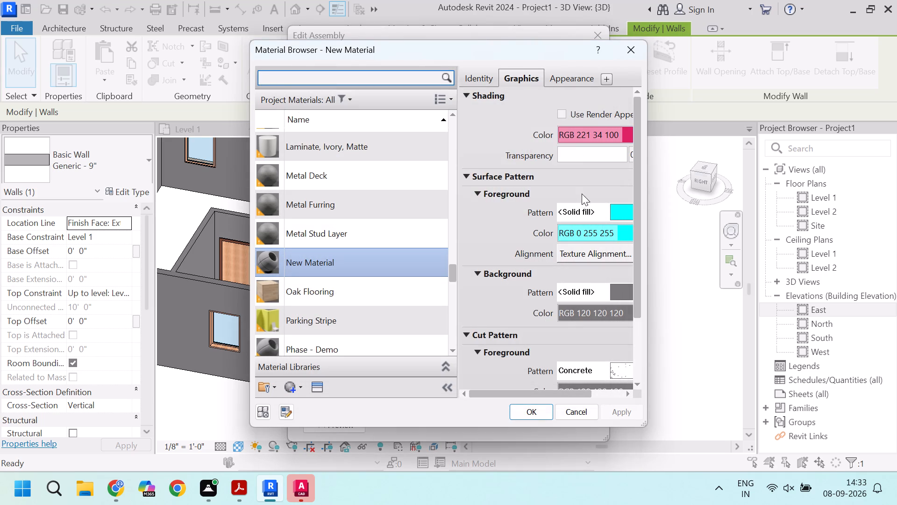
scroll(492, 216, down, 3)
scroll(534, 225, down, 5)
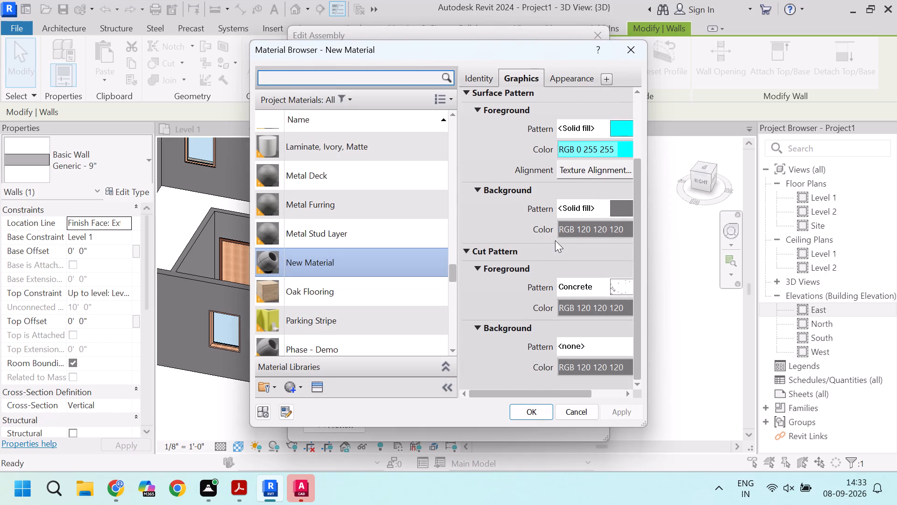
scroll(512, 242, down, 4)
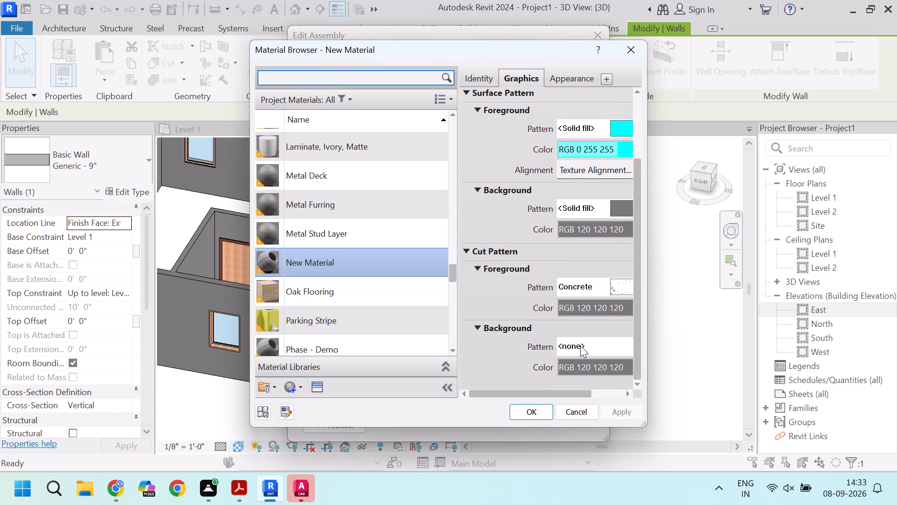
click(580, 340)
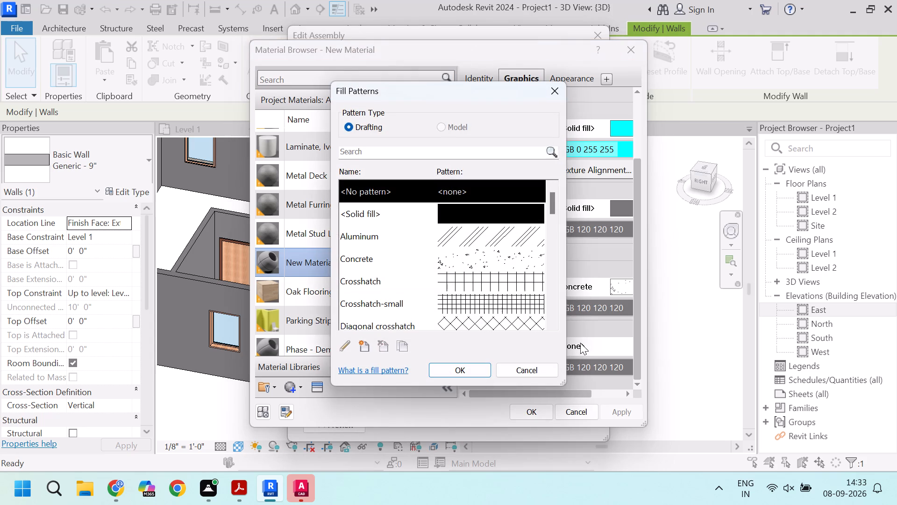
click(475, 263)
click(457, 371)
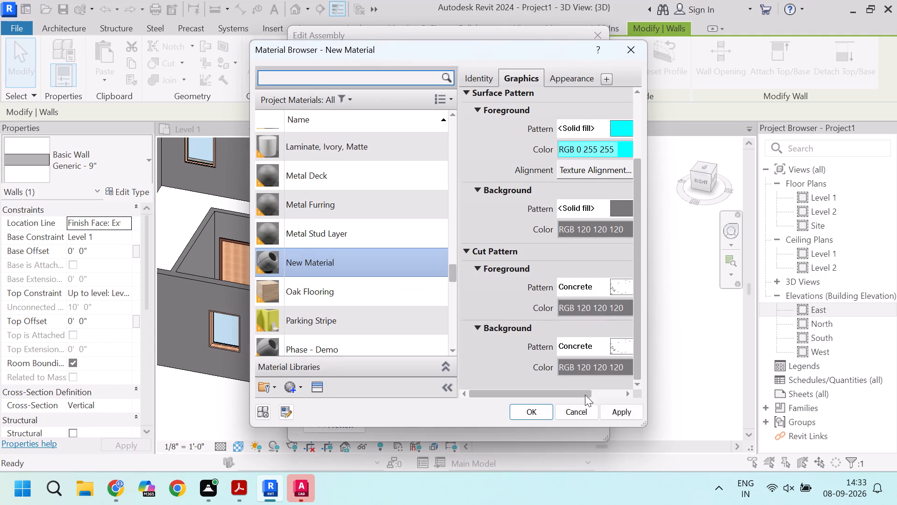
click(614, 411)
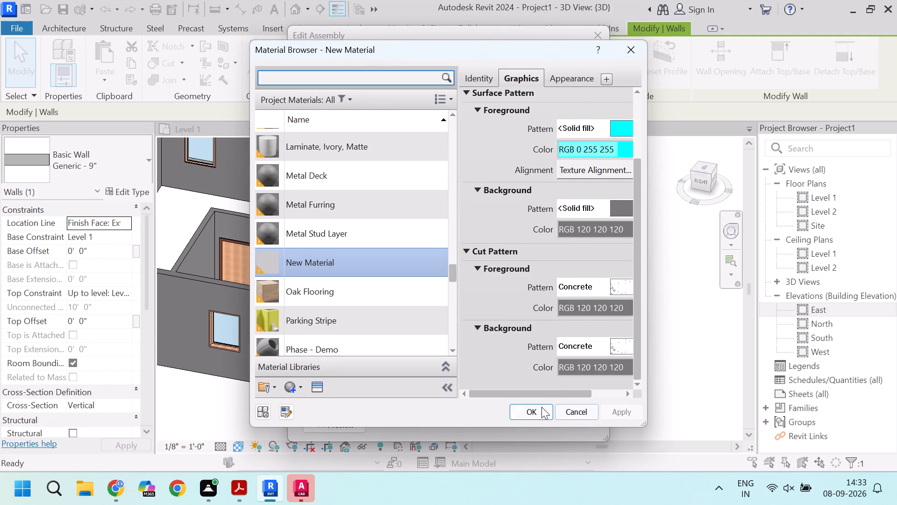
click(535, 412)
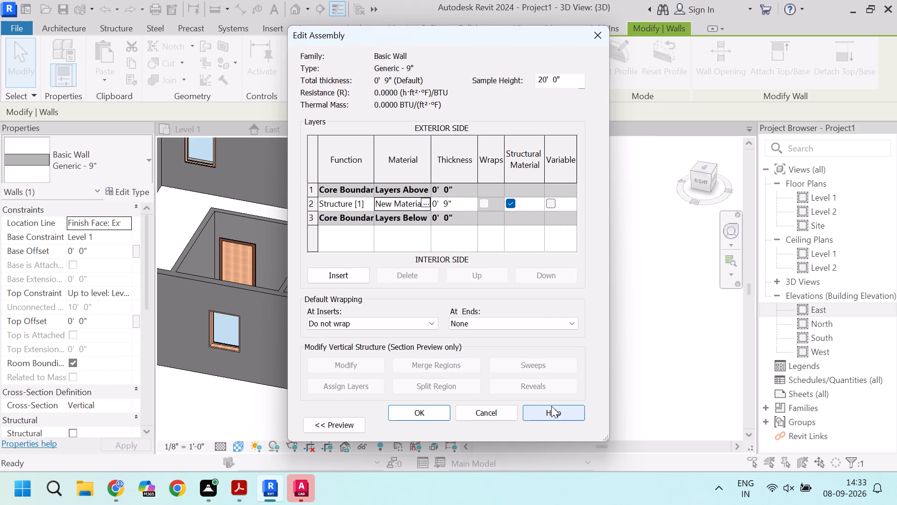
click(431, 409)
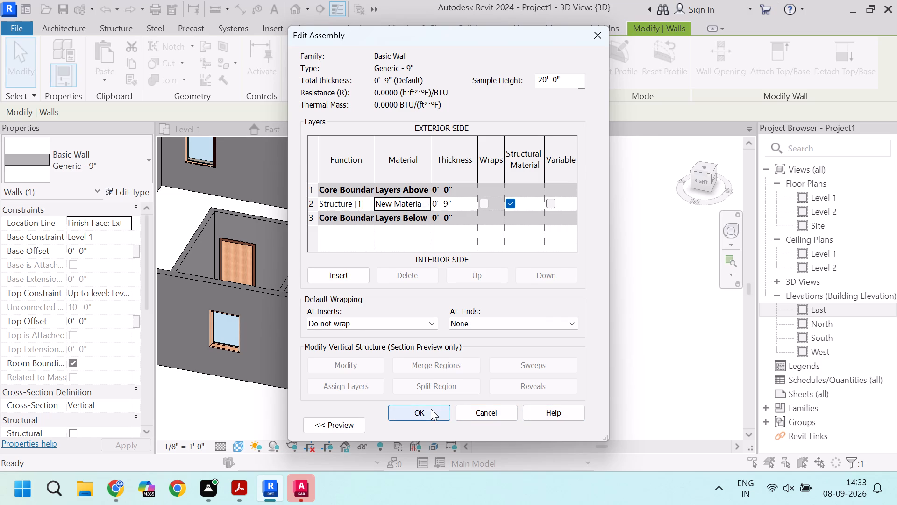
click(549, 423)
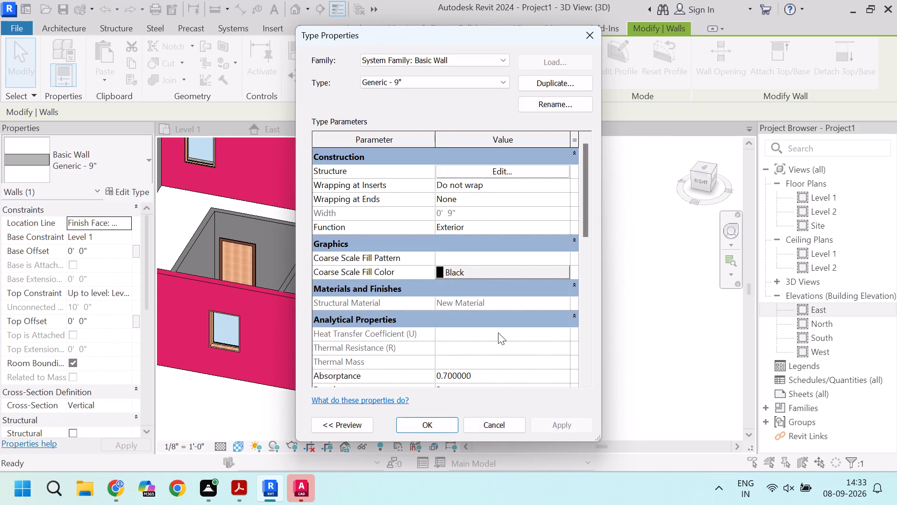
Reopen the Generic - 9" structure layer's material and set New Material's shading color to RGB 120 120 120.
click(491, 173)
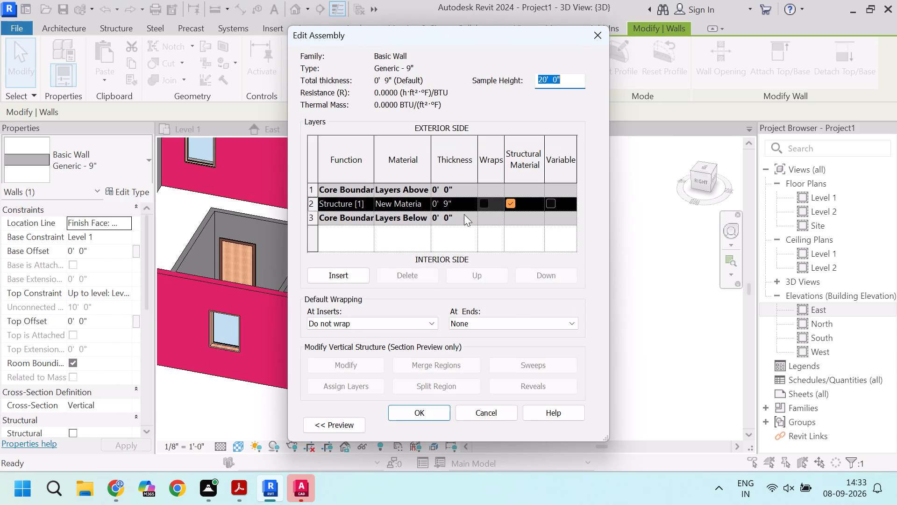
click(424, 201)
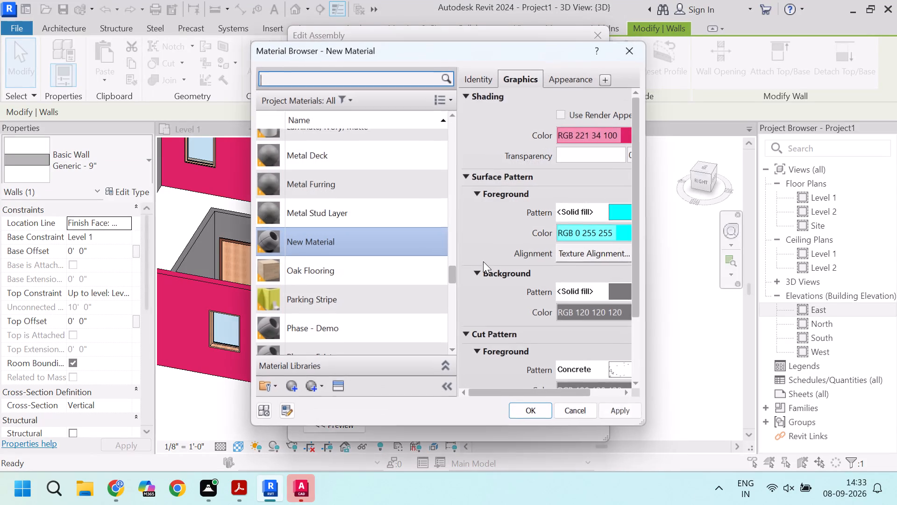
click(589, 132)
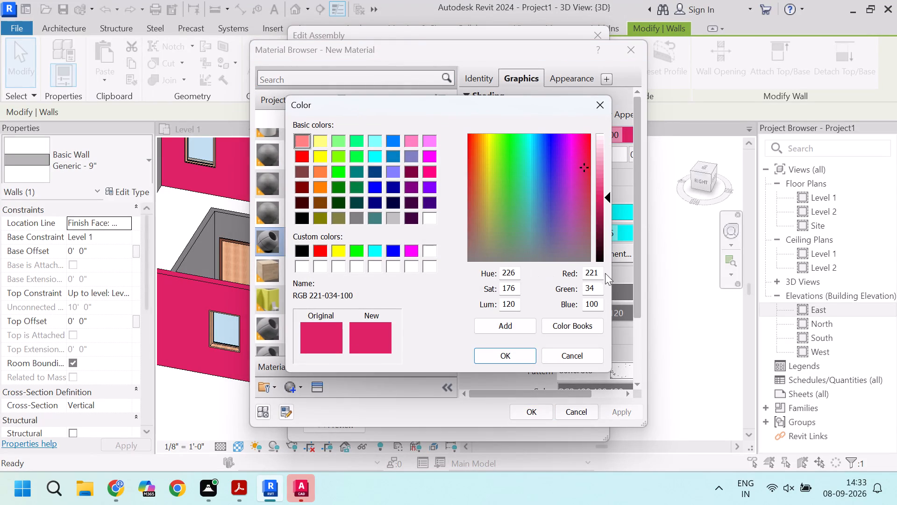
drag(599, 273, 582, 270)
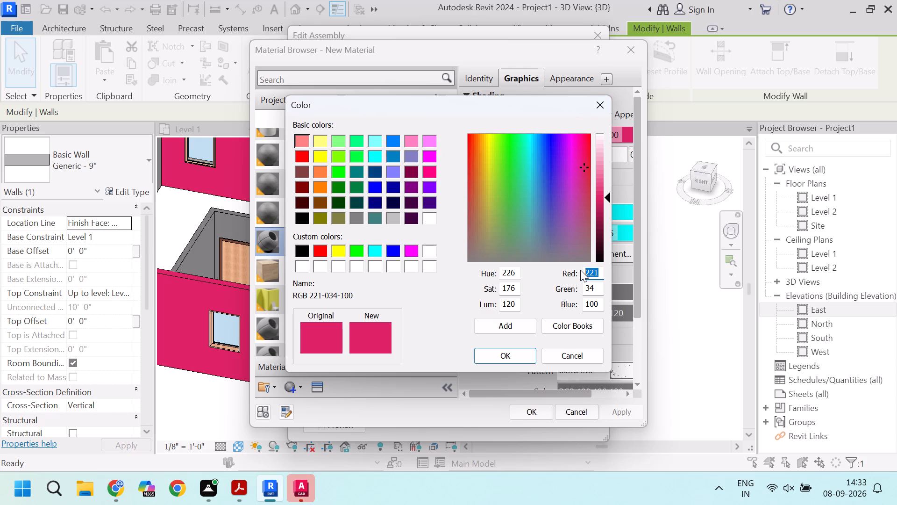
text(120)
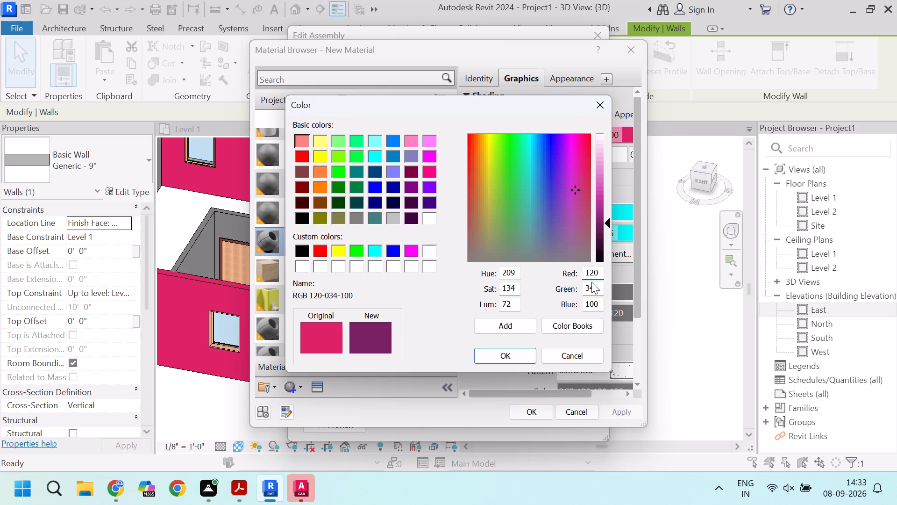
drag(596, 282, 582, 283)
drag(594, 291, 584, 291)
drag(584, 291, 579, 291)
text(120)
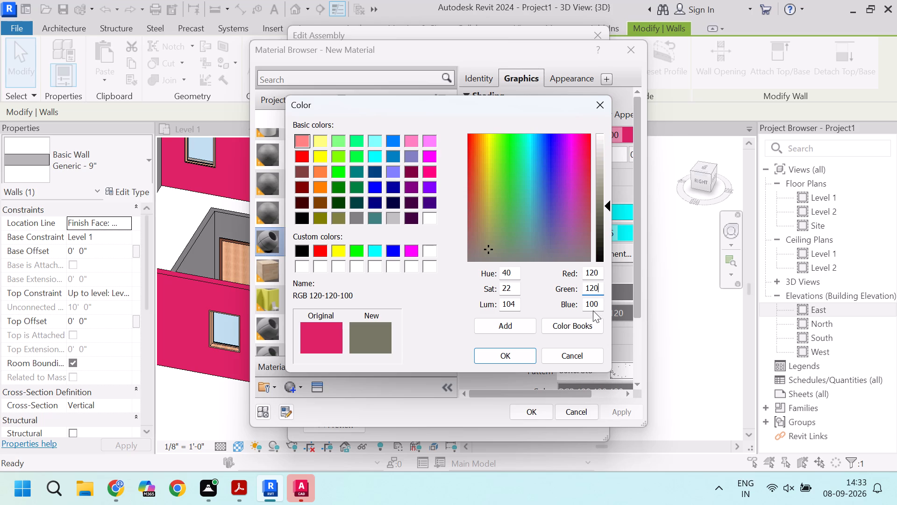
drag(597, 303, 570, 307)
key(1)
key(2)
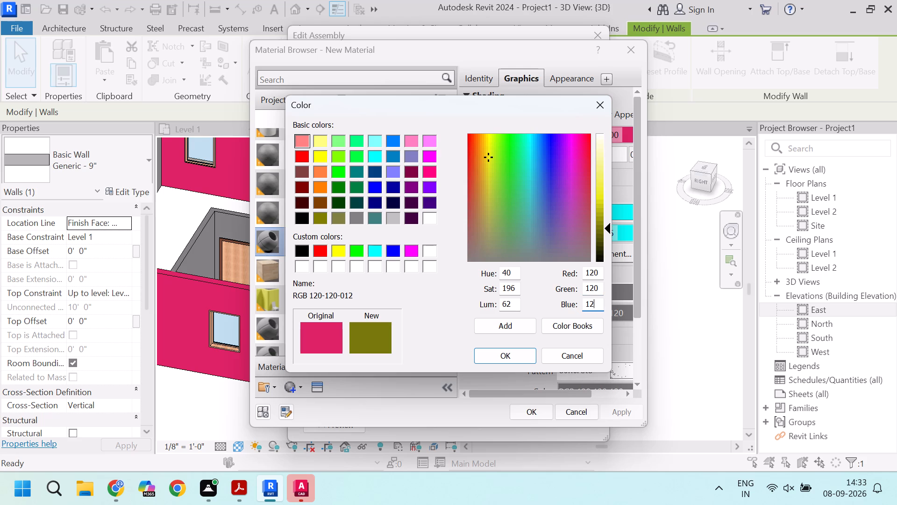
key(0)
click(524, 359)
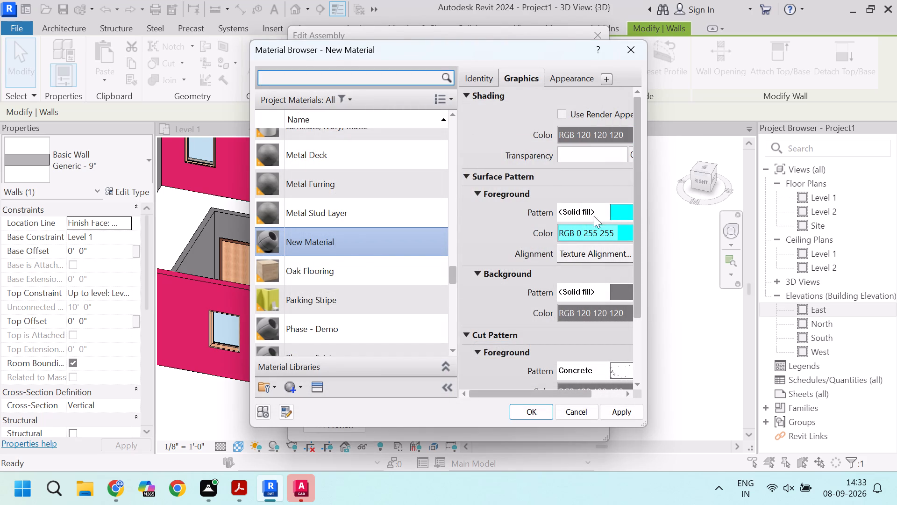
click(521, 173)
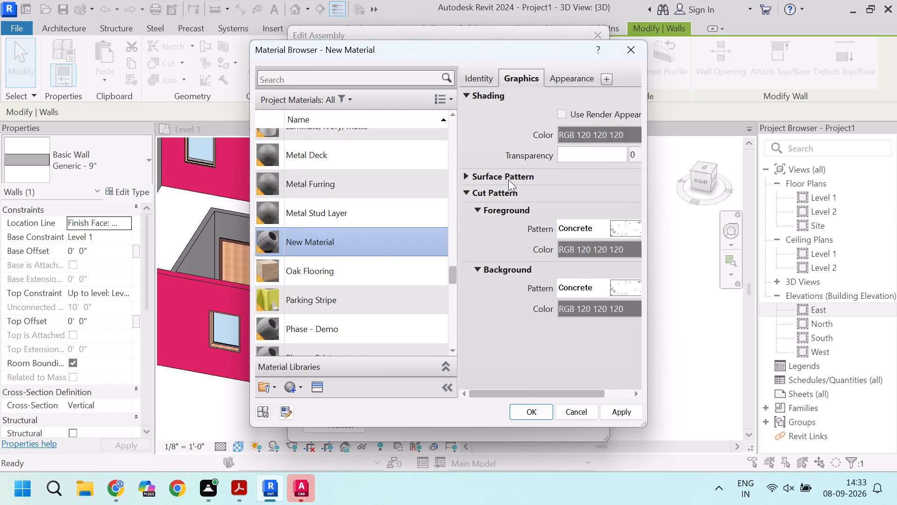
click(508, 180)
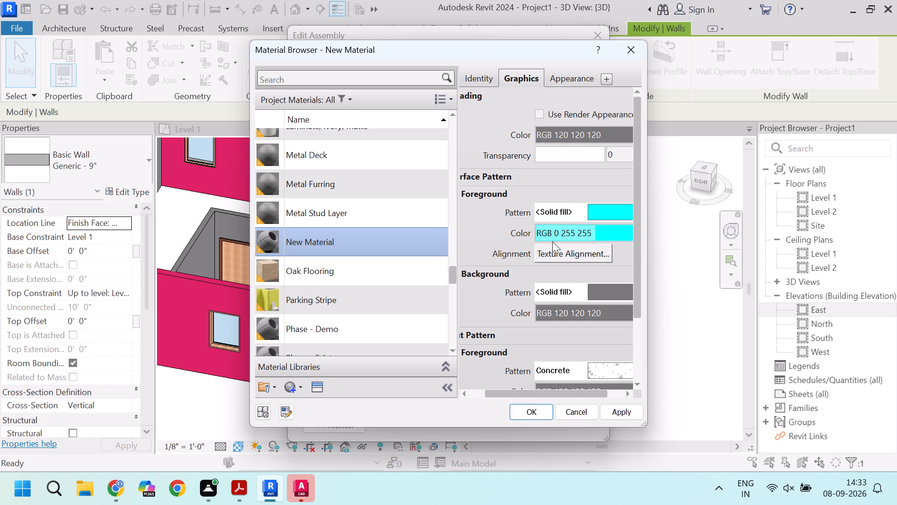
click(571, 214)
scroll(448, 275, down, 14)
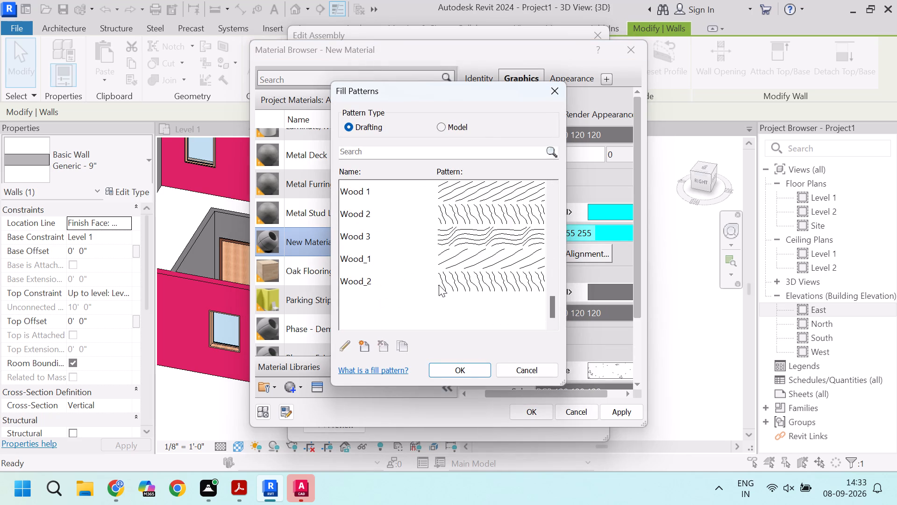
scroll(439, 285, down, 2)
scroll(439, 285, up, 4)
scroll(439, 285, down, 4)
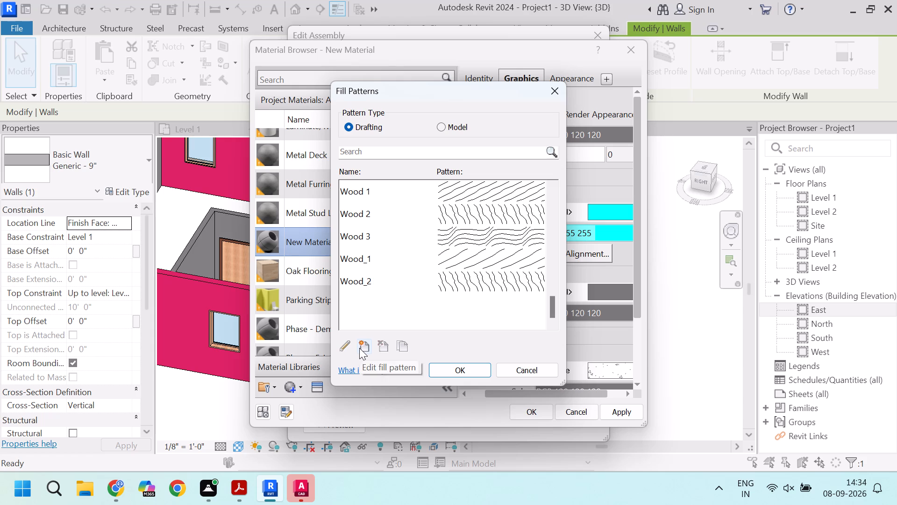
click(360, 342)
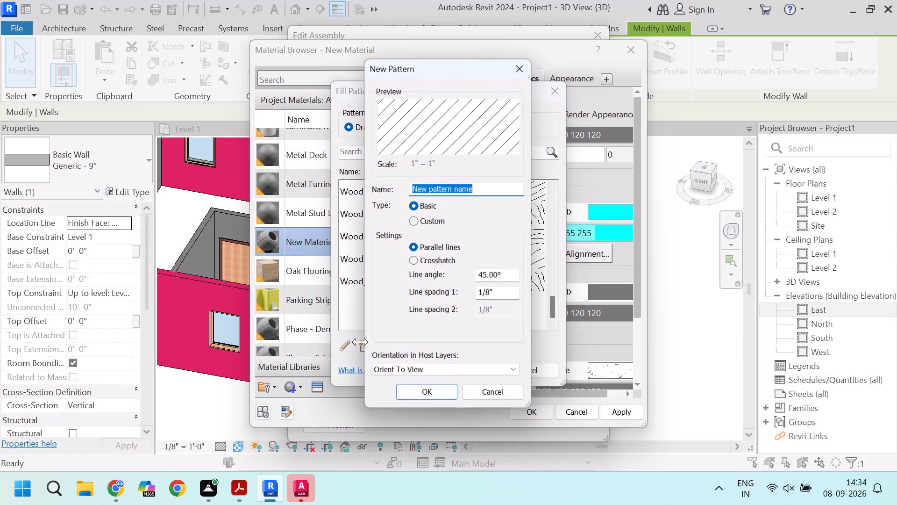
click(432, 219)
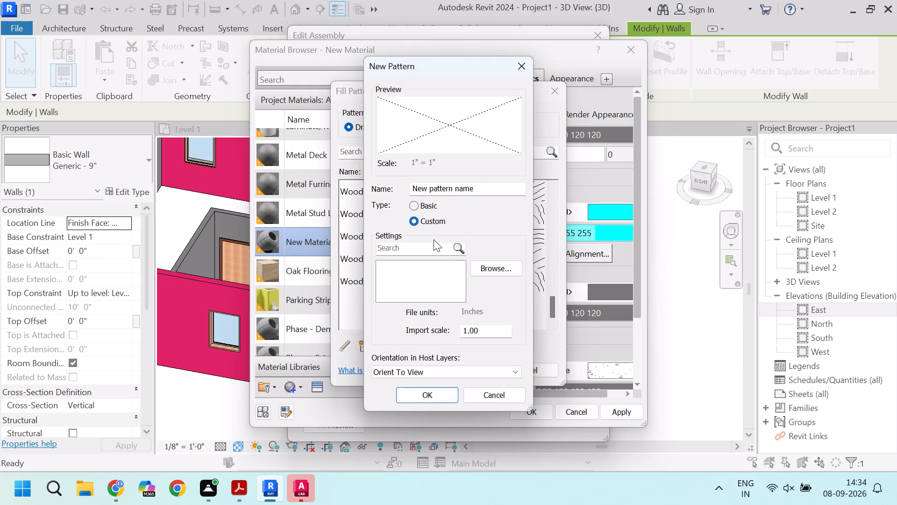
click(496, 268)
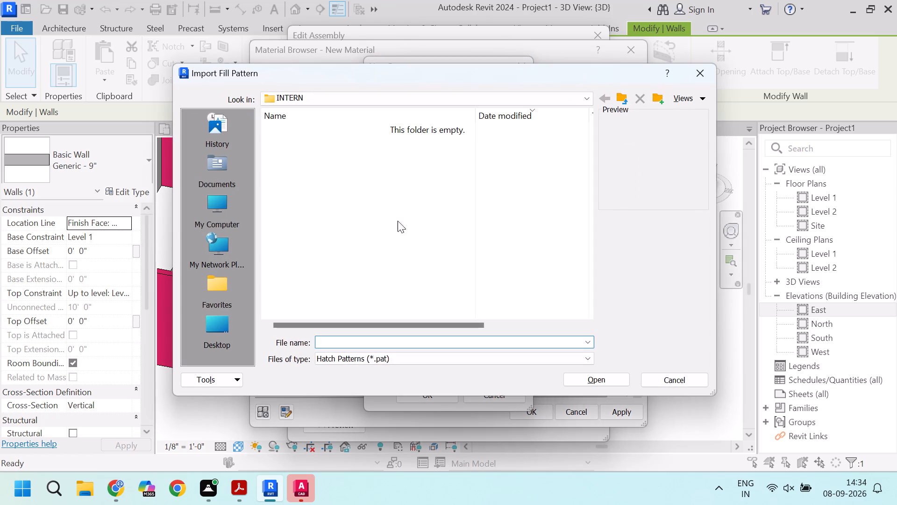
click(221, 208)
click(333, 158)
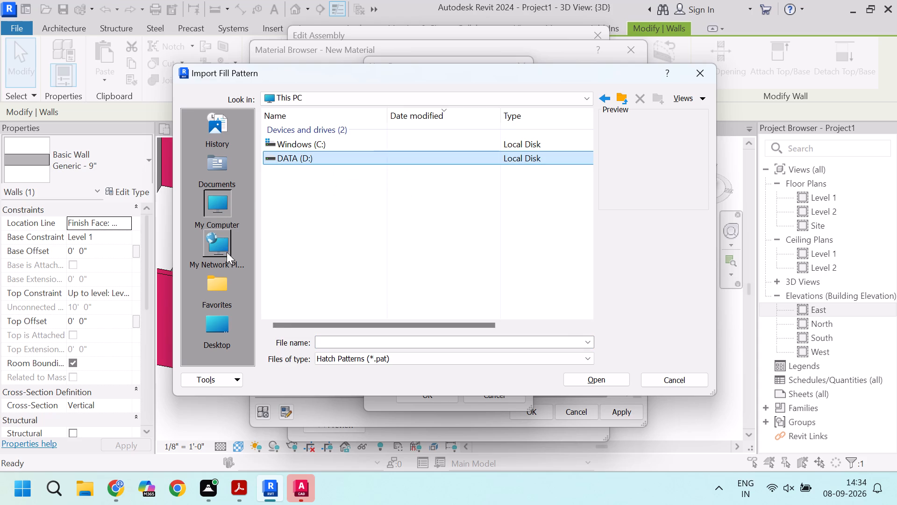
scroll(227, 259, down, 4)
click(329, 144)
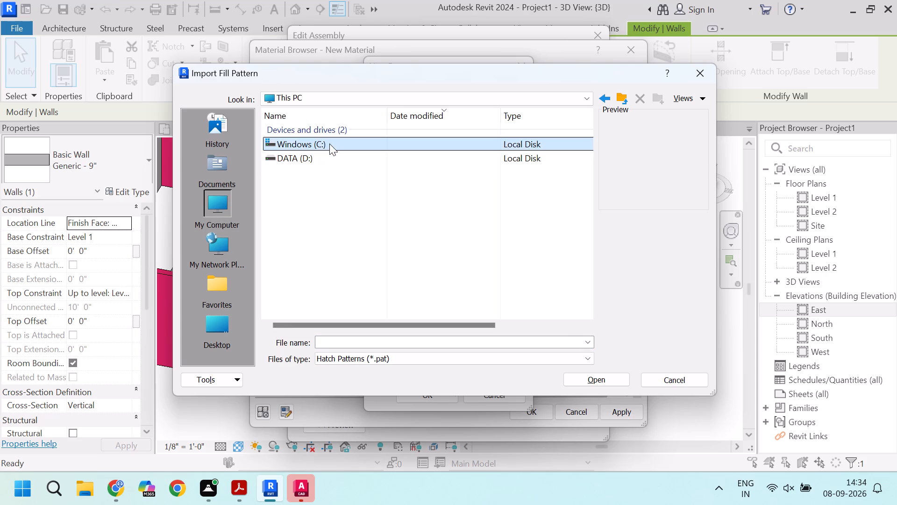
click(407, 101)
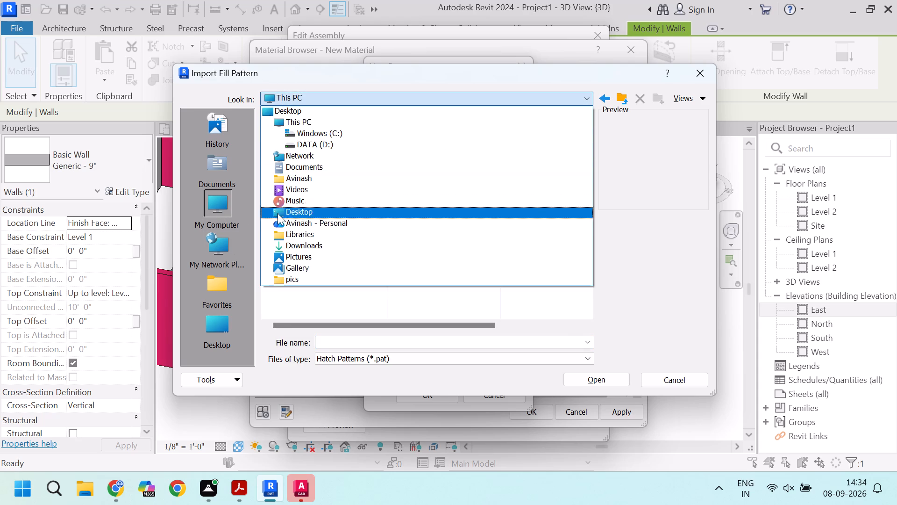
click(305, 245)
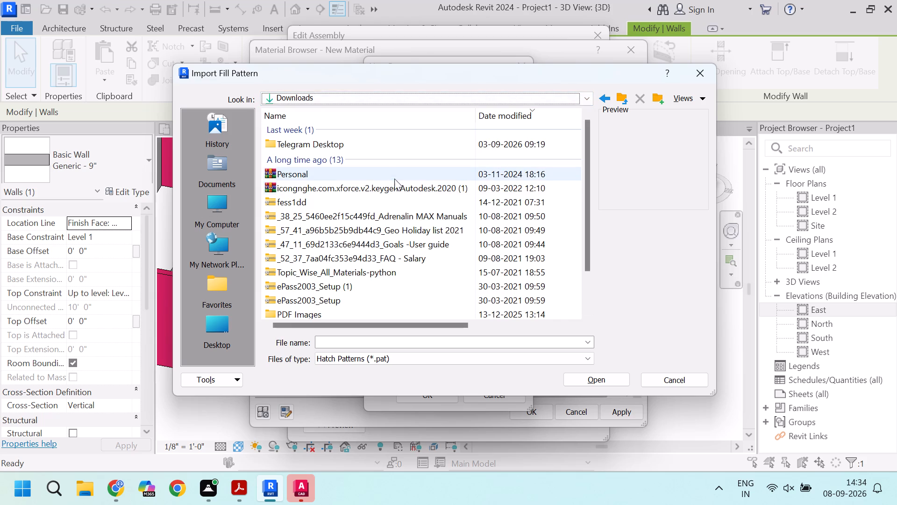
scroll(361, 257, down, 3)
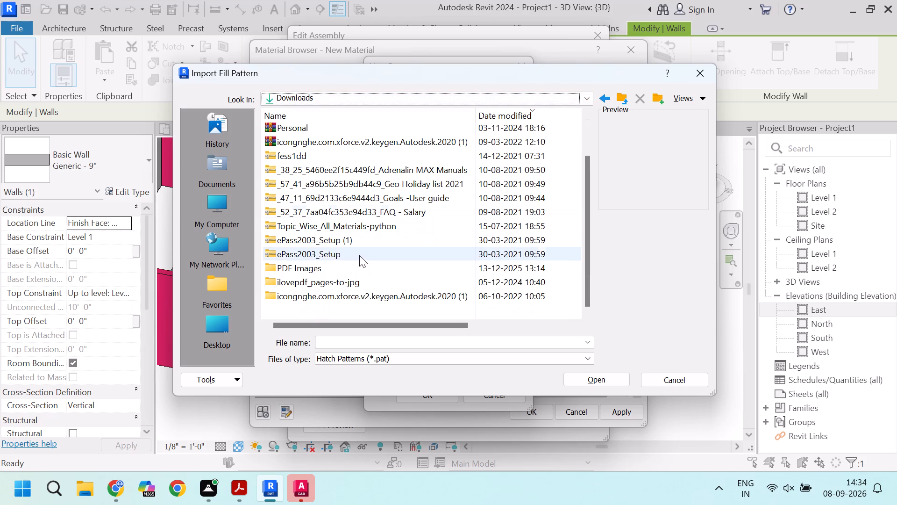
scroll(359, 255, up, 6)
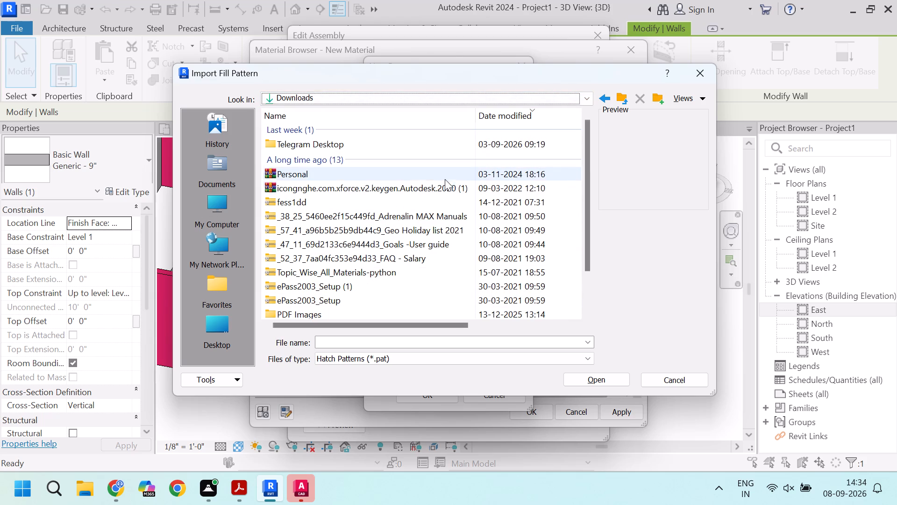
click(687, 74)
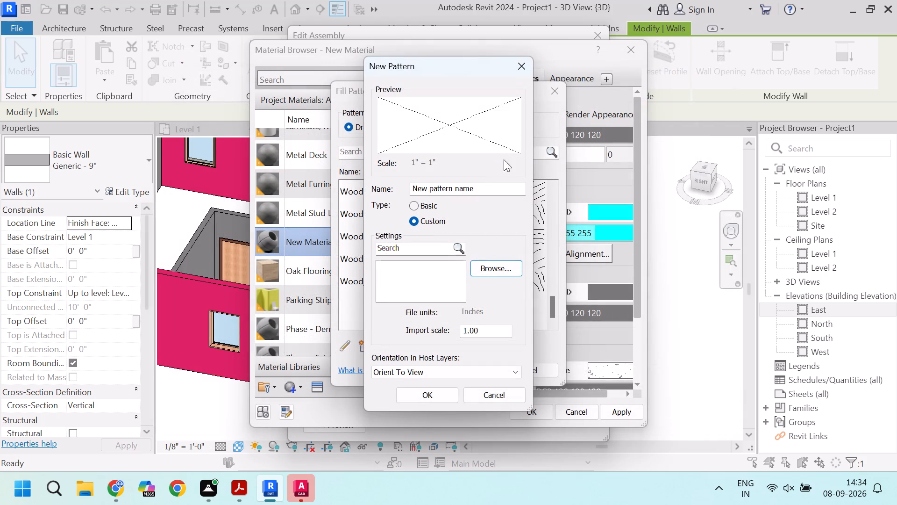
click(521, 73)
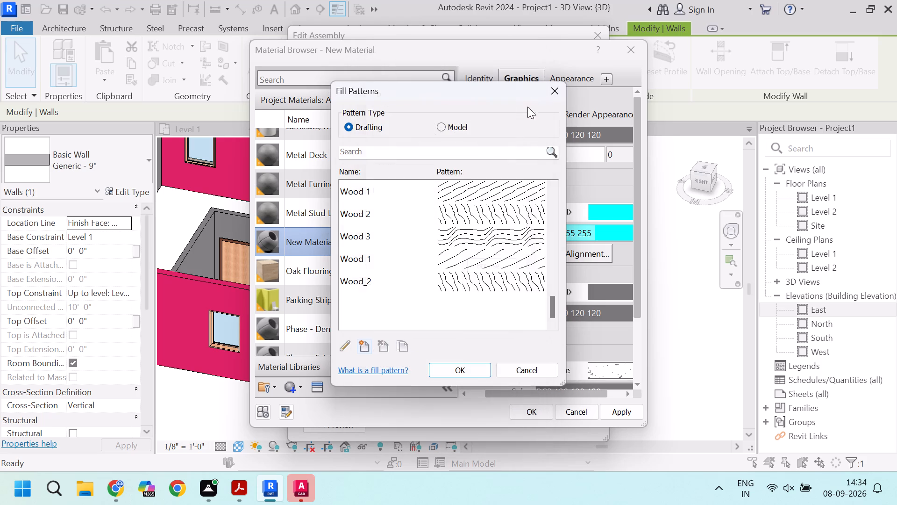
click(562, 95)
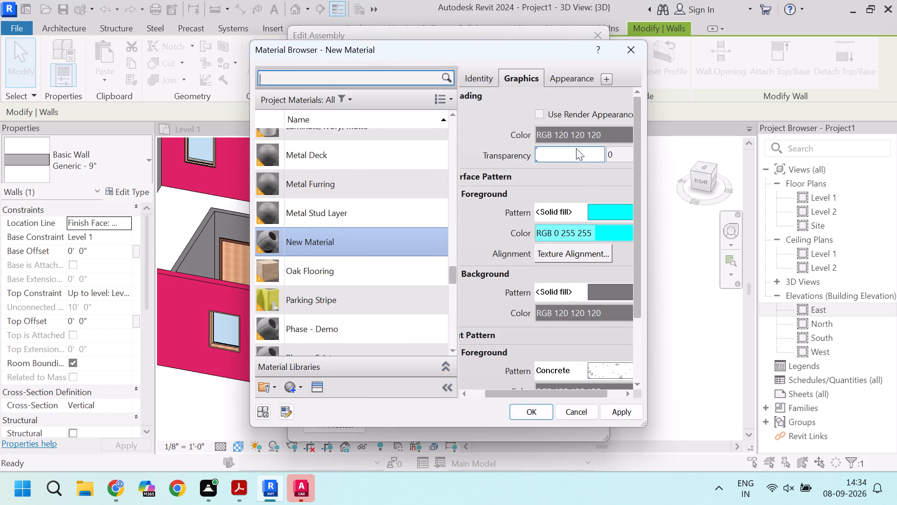
Set New Material's appearance image to east_1 - Photo (2) (1).jpg (1).jpeg from the Downloads folder and apply it.
click(564, 79)
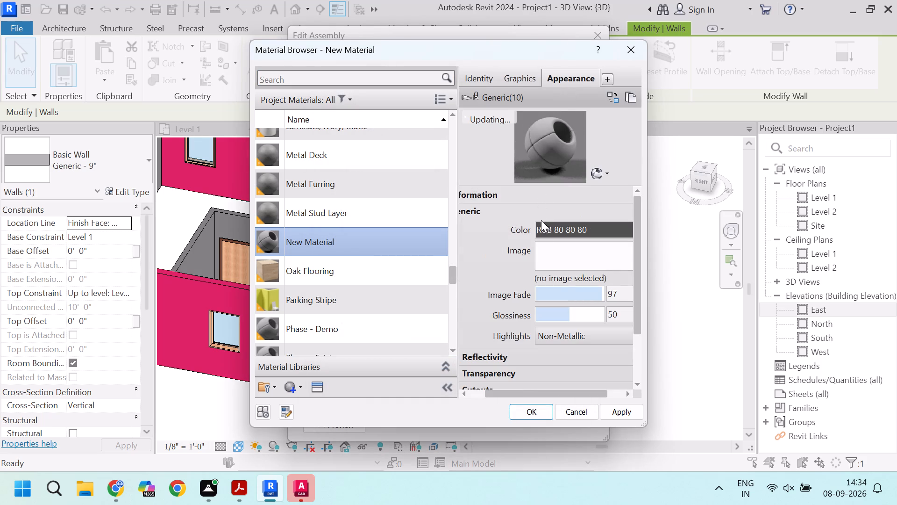
click(554, 252)
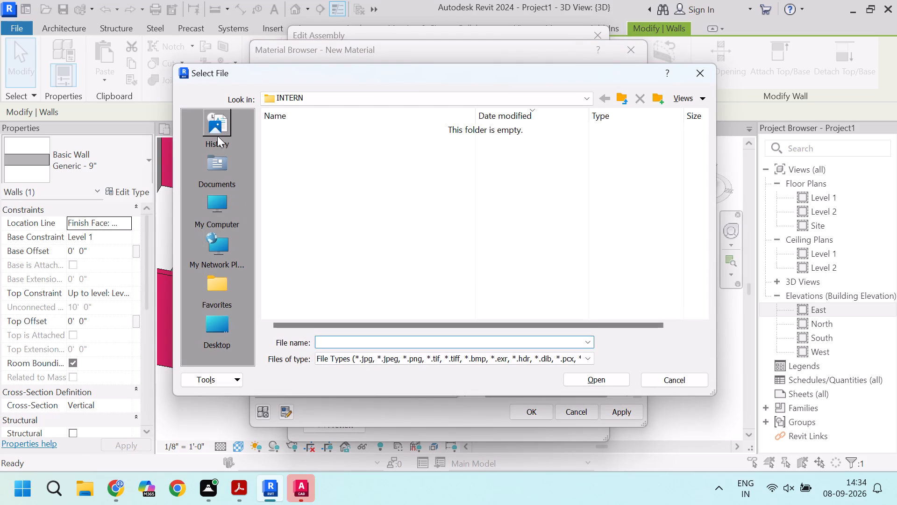
click(359, 92)
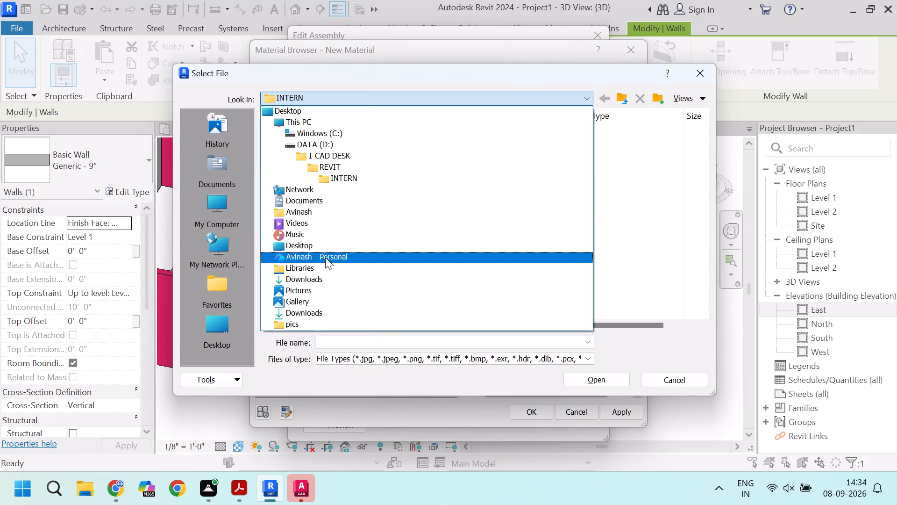
click(313, 276)
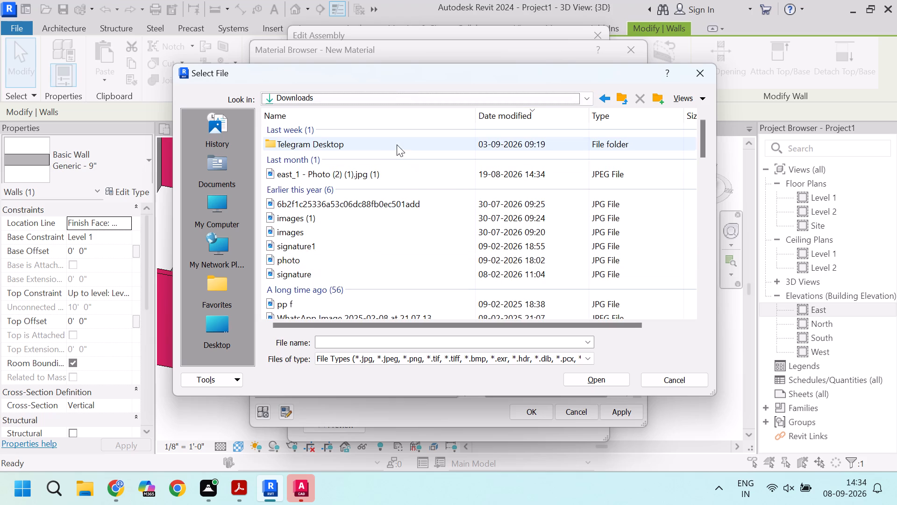
click(349, 171)
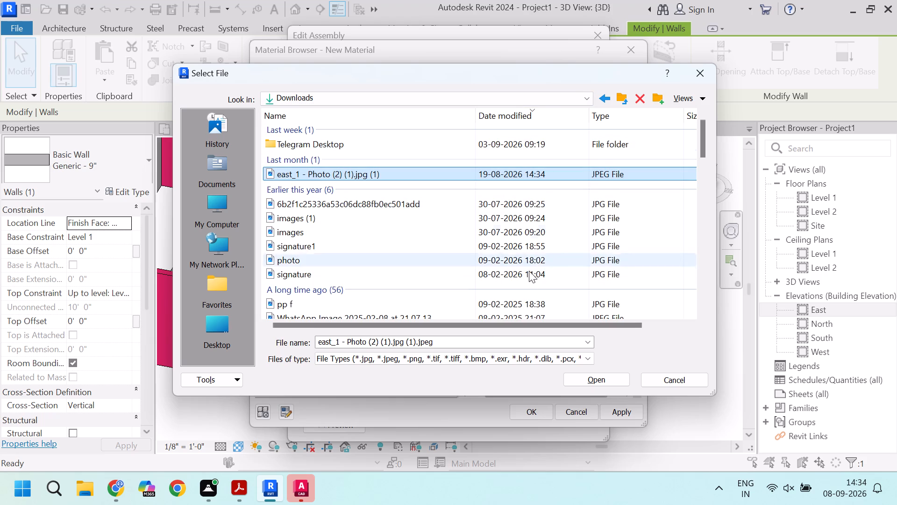
click(599, 380)
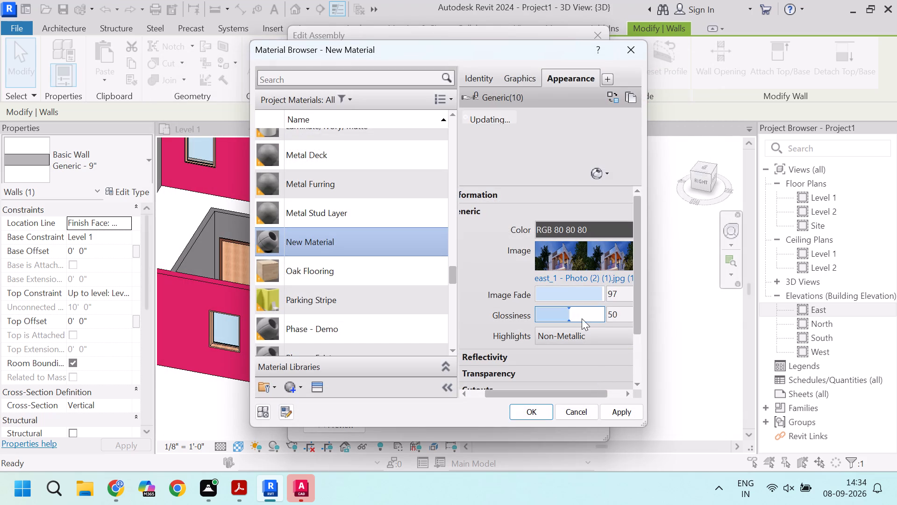
click(622, 419)
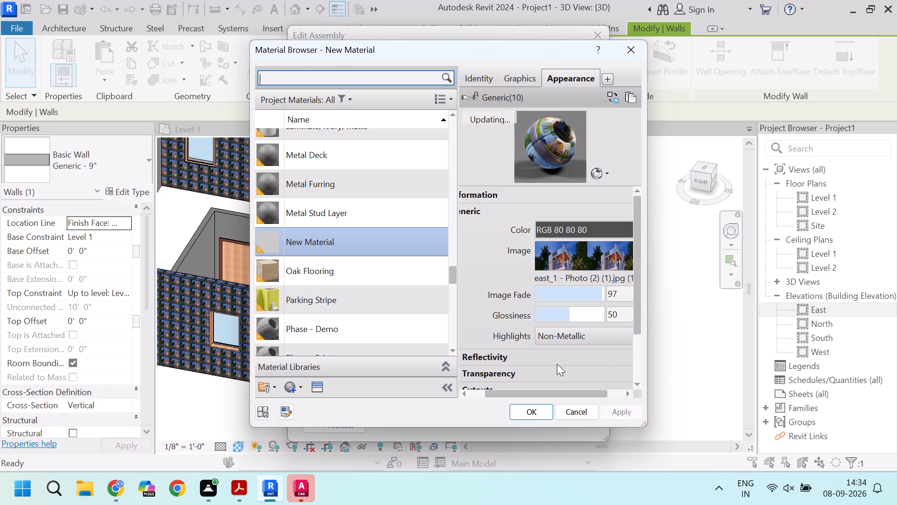
Set the sample size width of New Material's appearance image texture to 10' and apply the change.
click(607, 256)
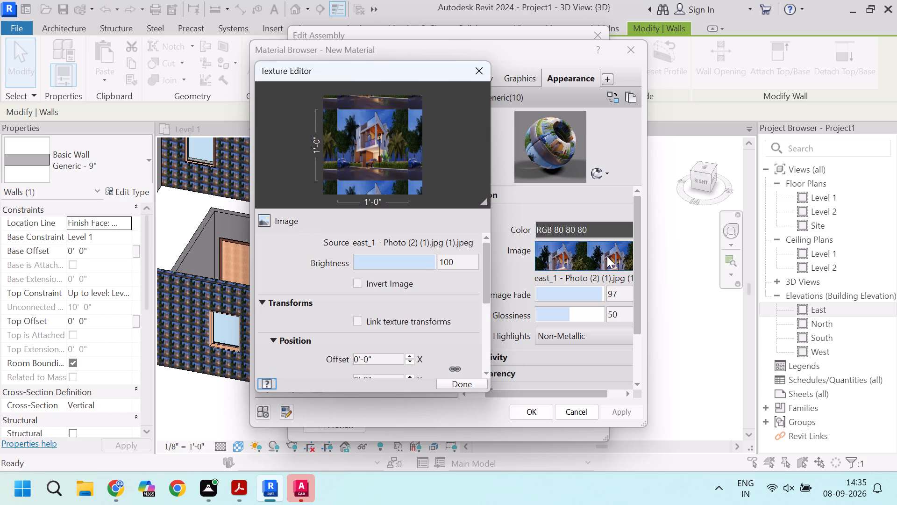
scroll(416, 314, down, 2)
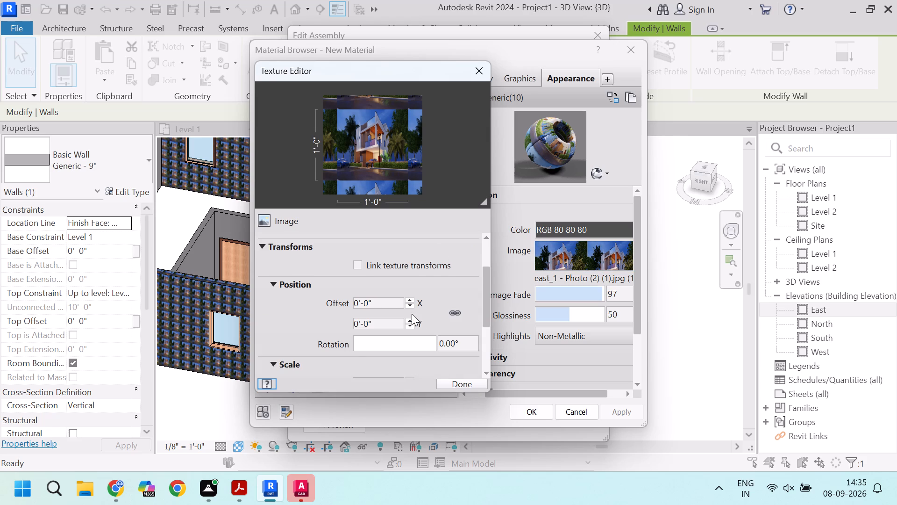
scroll(400, 310, down, 7)
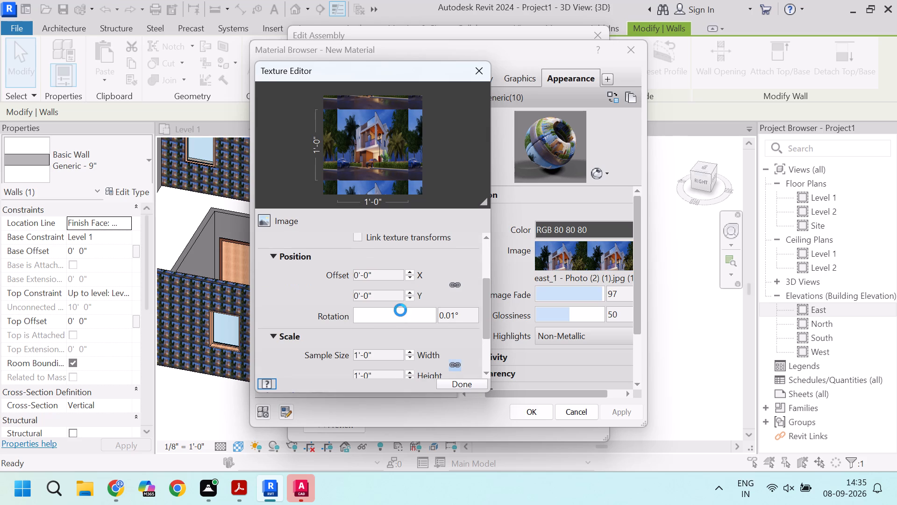
scroll(400, 310, down, 5)
scroll(369, 338, down, 5)
scroll(415, 310, down, 1)
drag(379, 281, 374, 281)
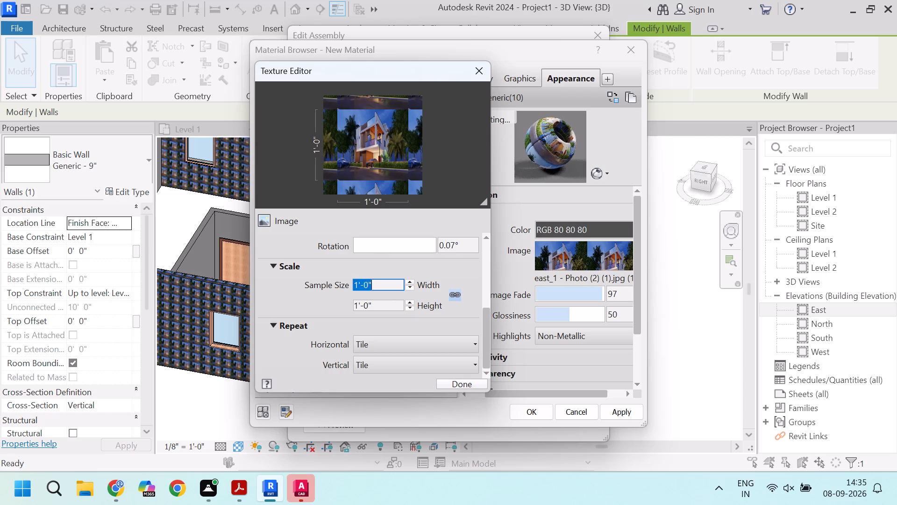
drag(374, 281, 360, 281)
drag(377, 281, 345, 282)
drag(345, 282, 344, 282)
text(10)
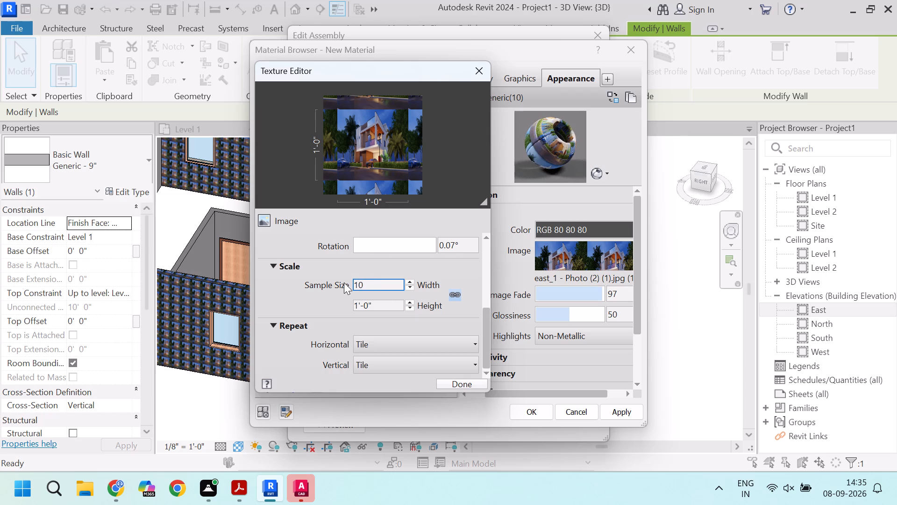
key(apostrophe)
click(459, 379)
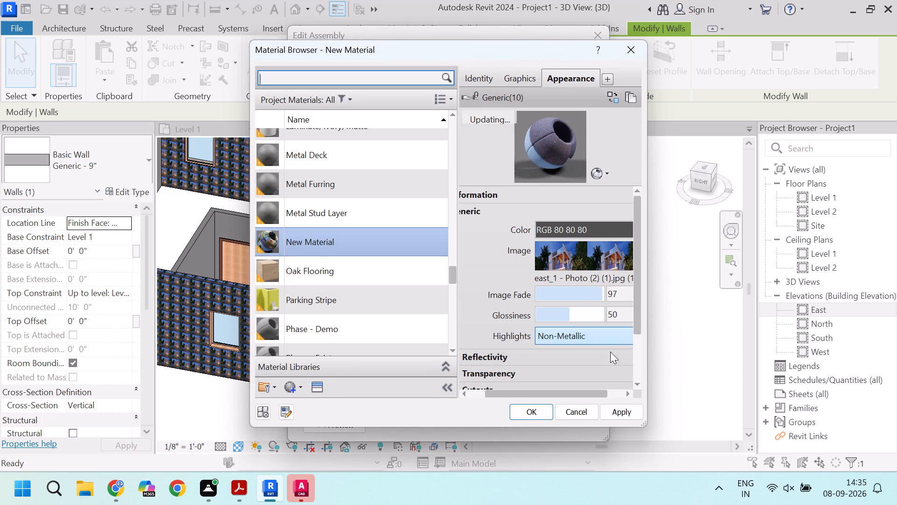
click(623, 412)
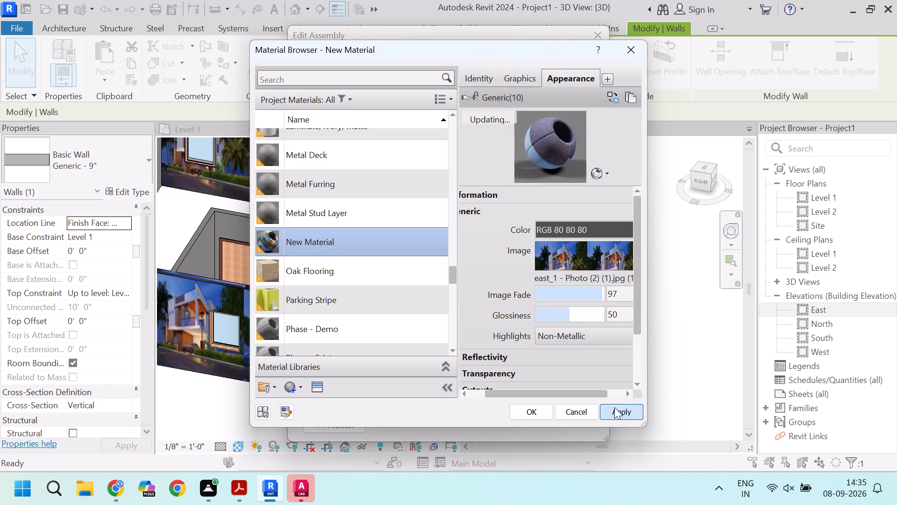
Accept New Material and the wall assembly, and apply the Generic - 9" wall type edits.
click(537, 415)
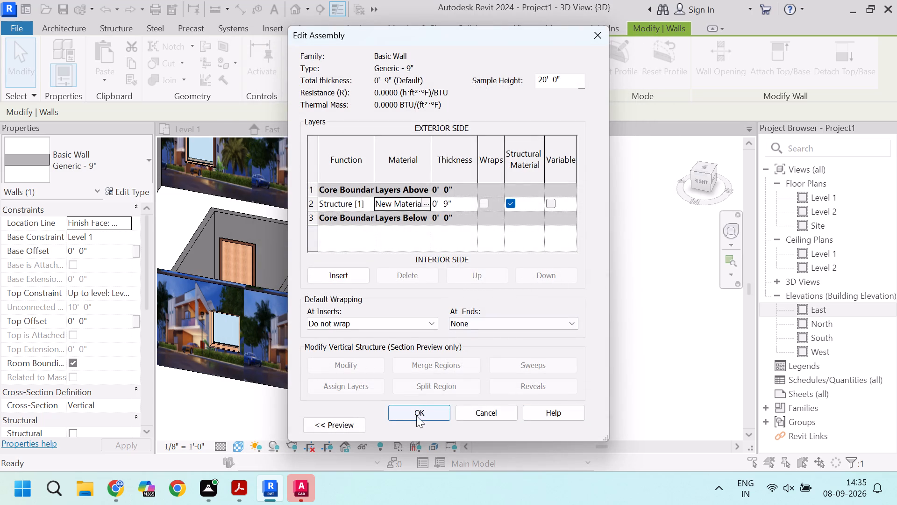
click(416, 414)
click(561, 418)
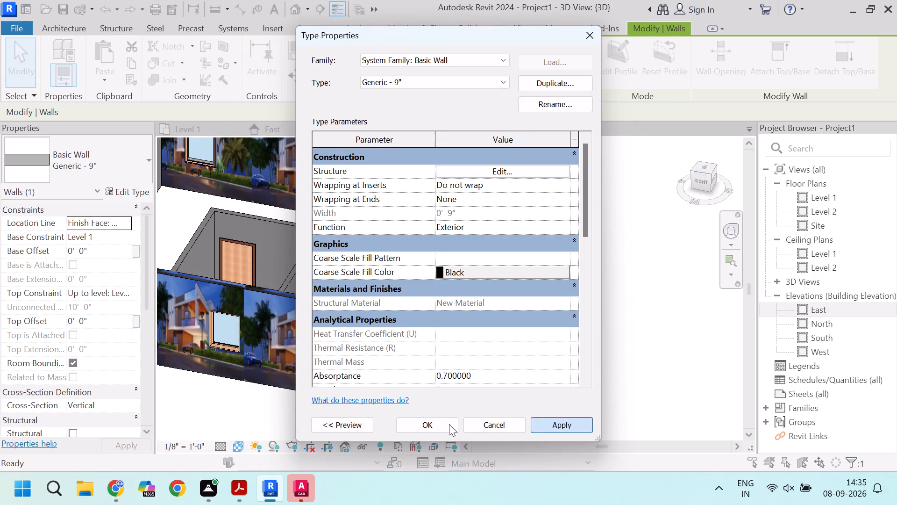
Close the Generic - 9" type properties, clear the wall selection and examine the image texture on the exterior walls in 3D.
click(447, 424)
scroll(522, 322, down, 3)
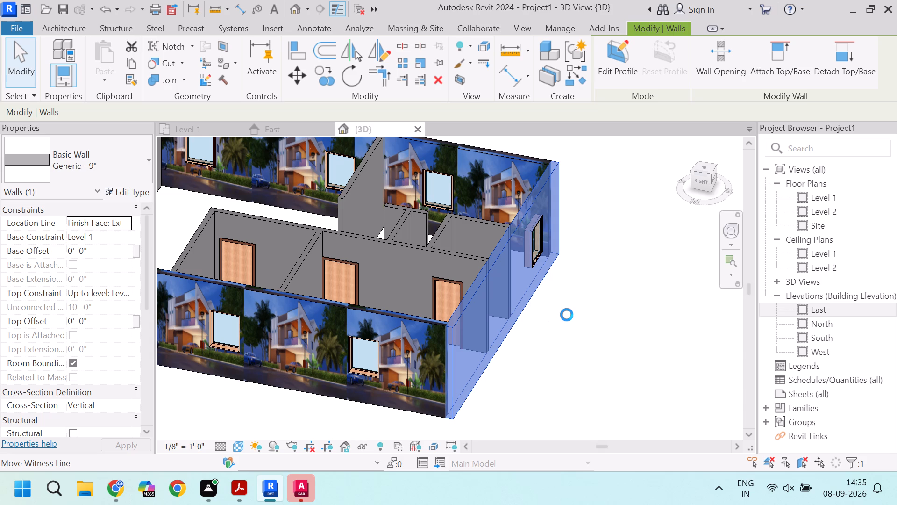
key(Escape)
key(Escape)
key(Escape)
key(Escape)
key(Escape)
key(Escape)
key(Escape)
key(Escape)
key(Escape)
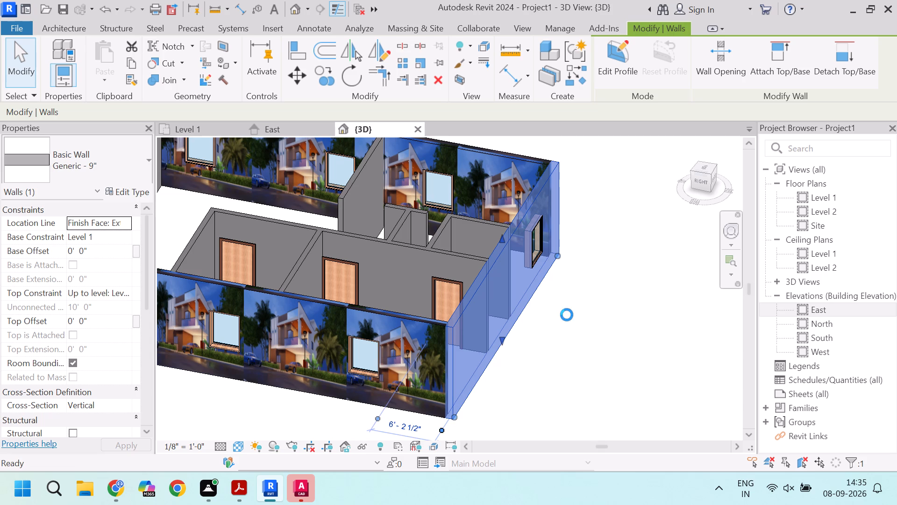
key(Escape)
key(Escape)
key(Escape)
key(Escape)
scroll(535, 310, up, 4)
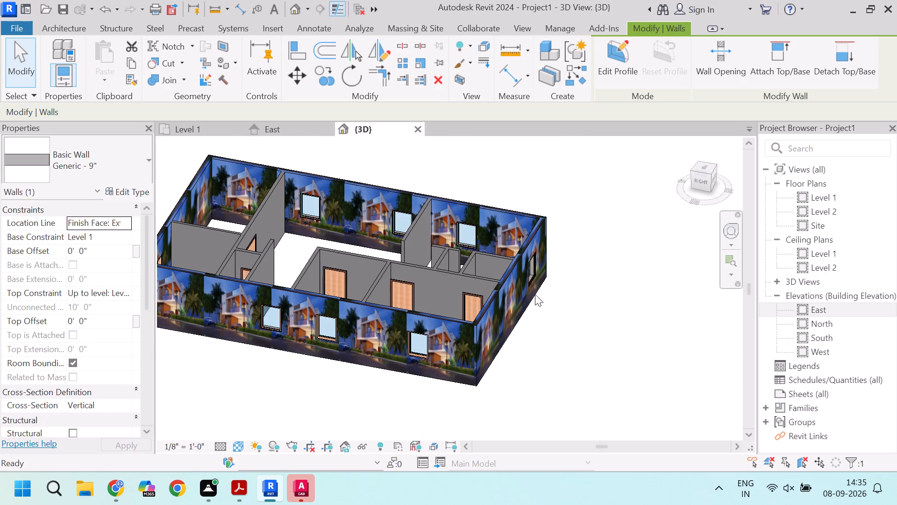
scroll(510, 296, up, 3)
scroll(502, 239, up, 3)
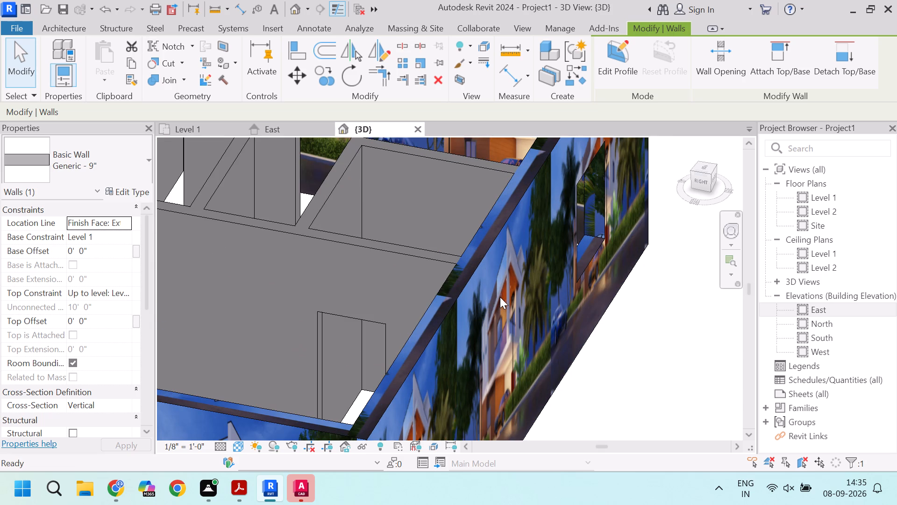
scroll(512, 295, down, 5)
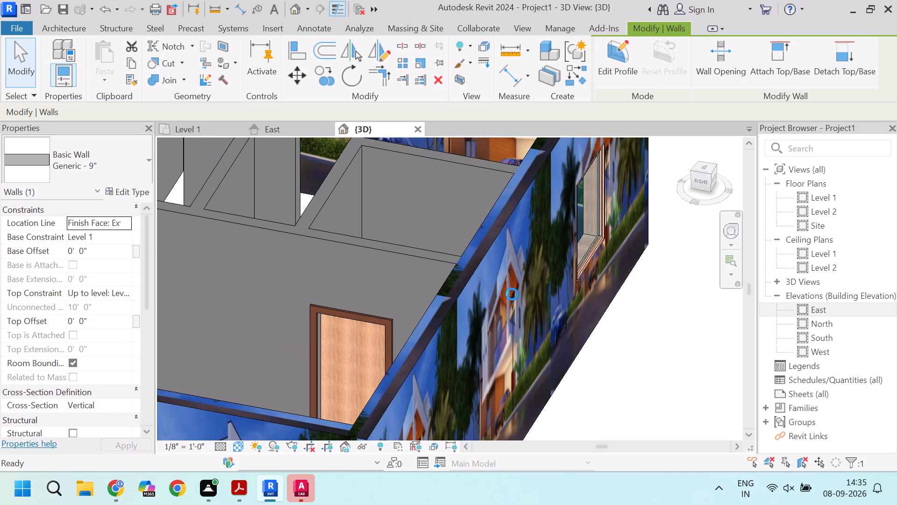
scroll(518, 298, down, 4)
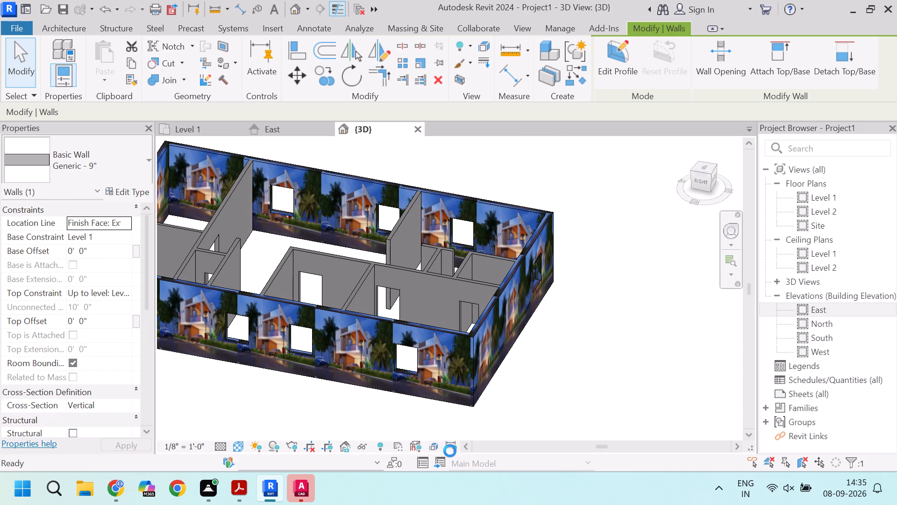
Reopen the structure layer's New Material from the short exterior end wall, remove its appearance image and apply the change.
click(474, 335)
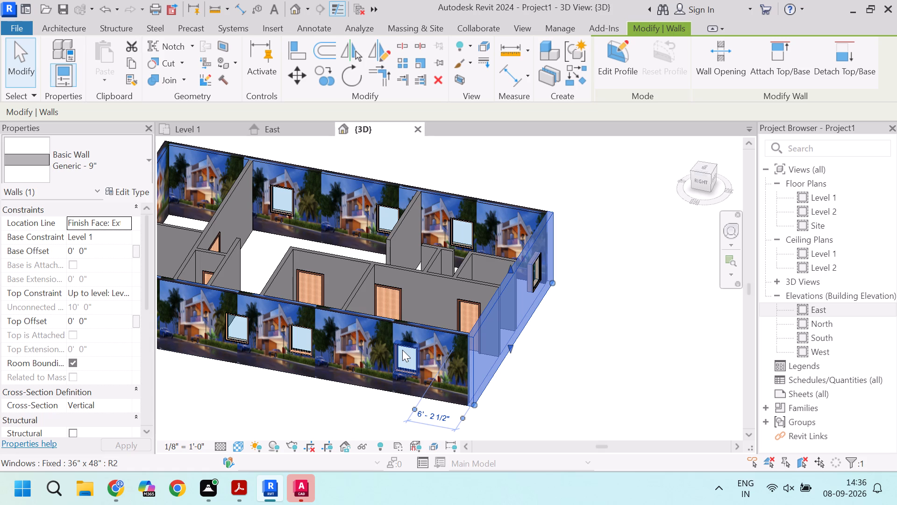
scroll(513, 306, up, 1)
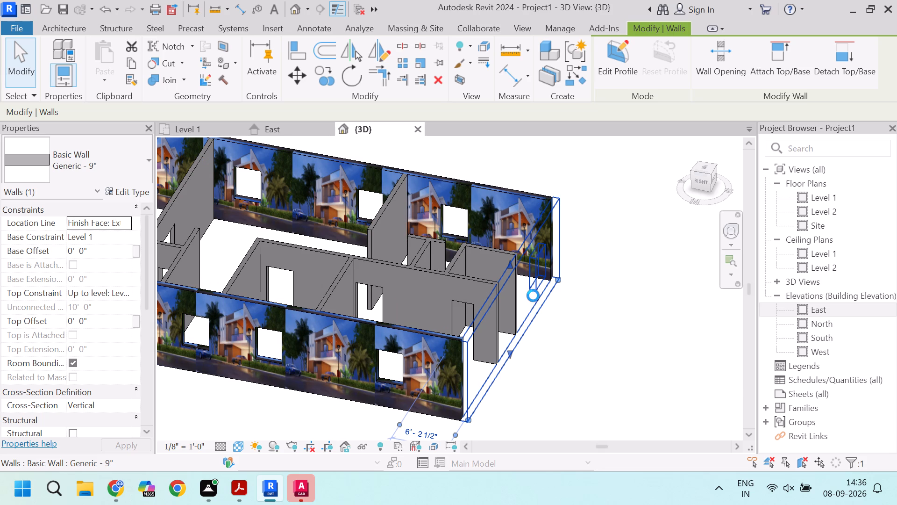
scroll(605, 324, down, 2)
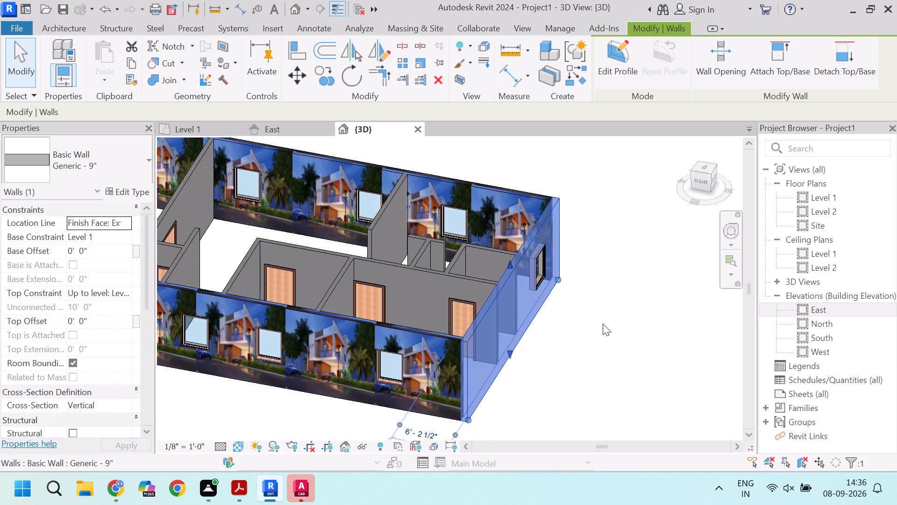
scroll(603, 324, down, 2)
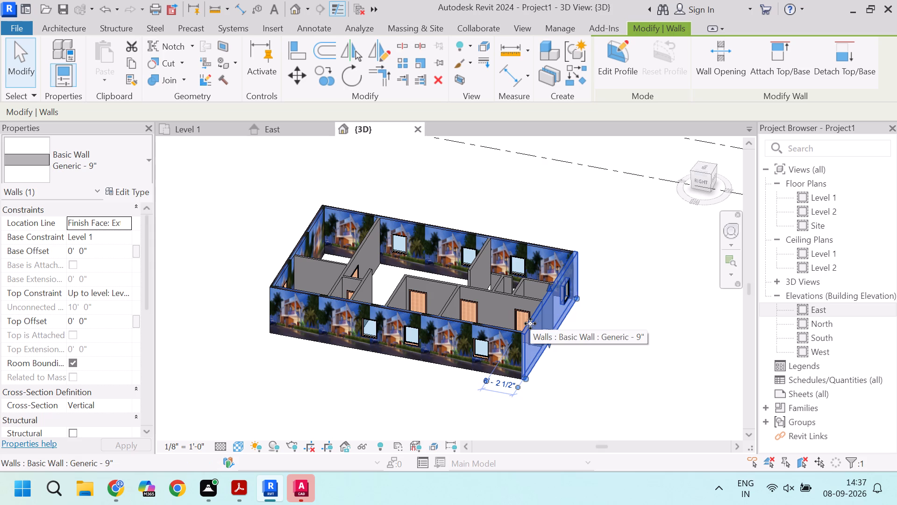
scroll(498, 291, down, 4)
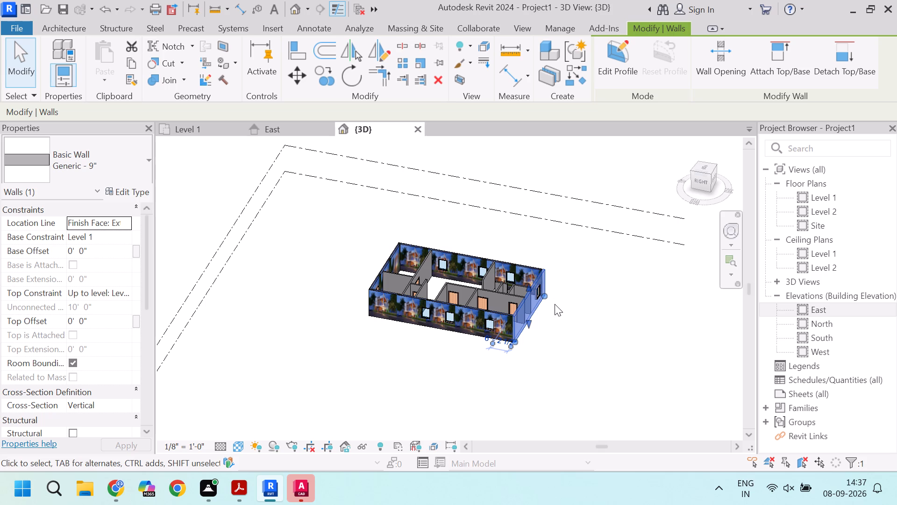
scroll(506, 281, up, 2)
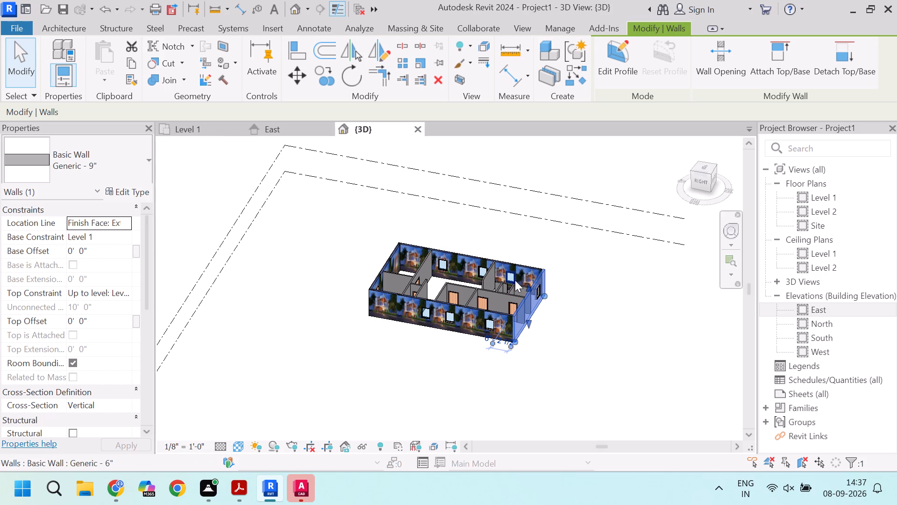
scroll(515, 280, up, 1)
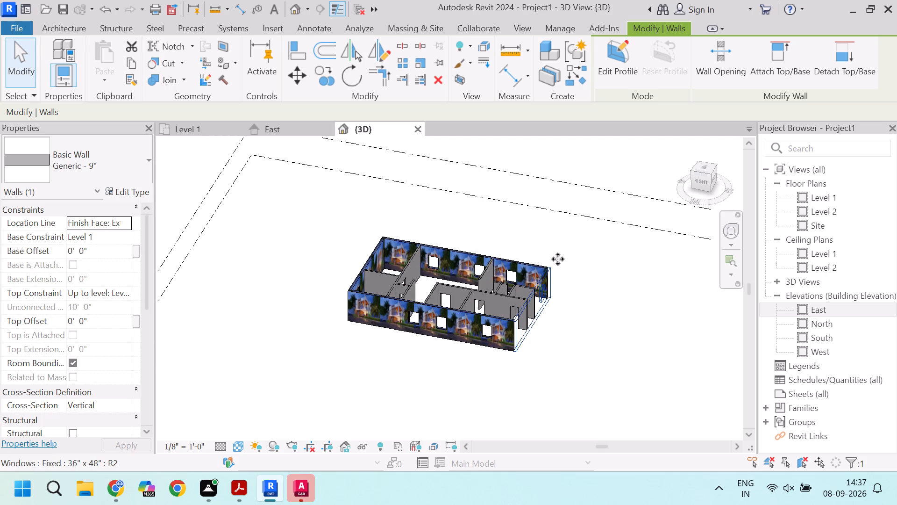
click(135, 194)
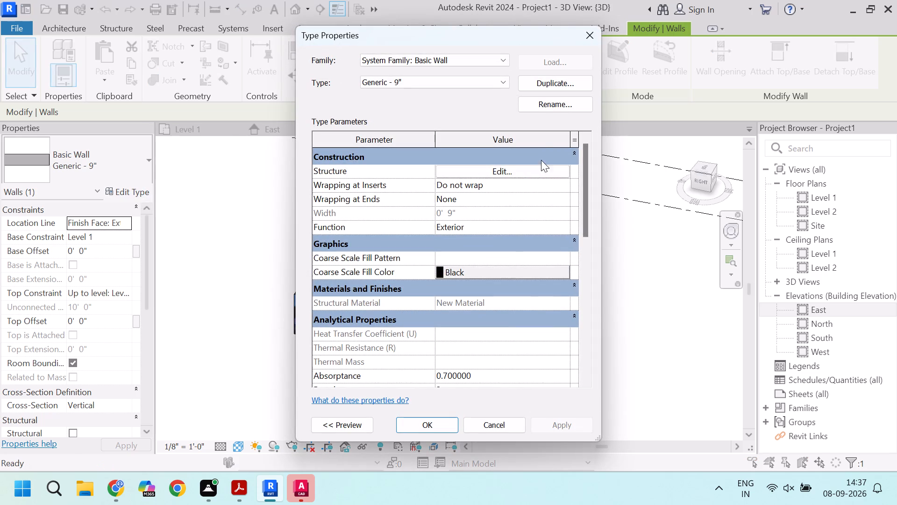
click(500, 172)
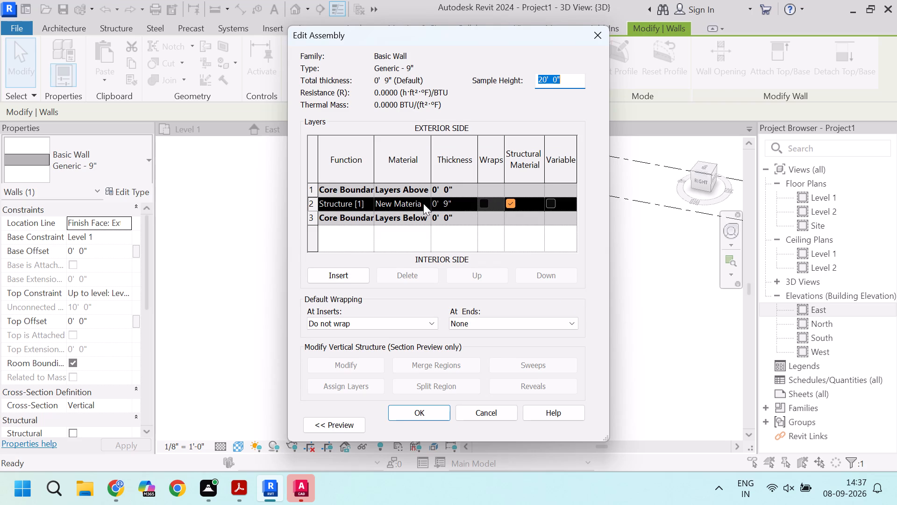
click(423, 203)
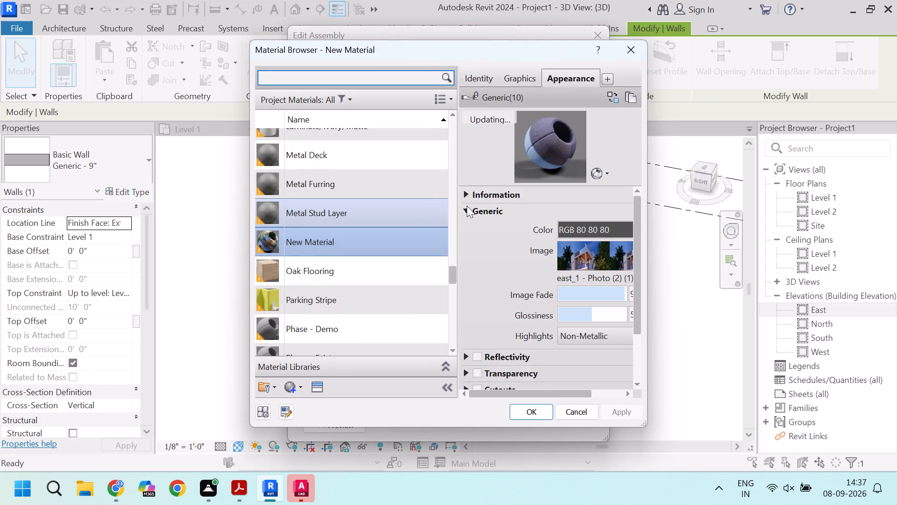
right_click(603, 257)
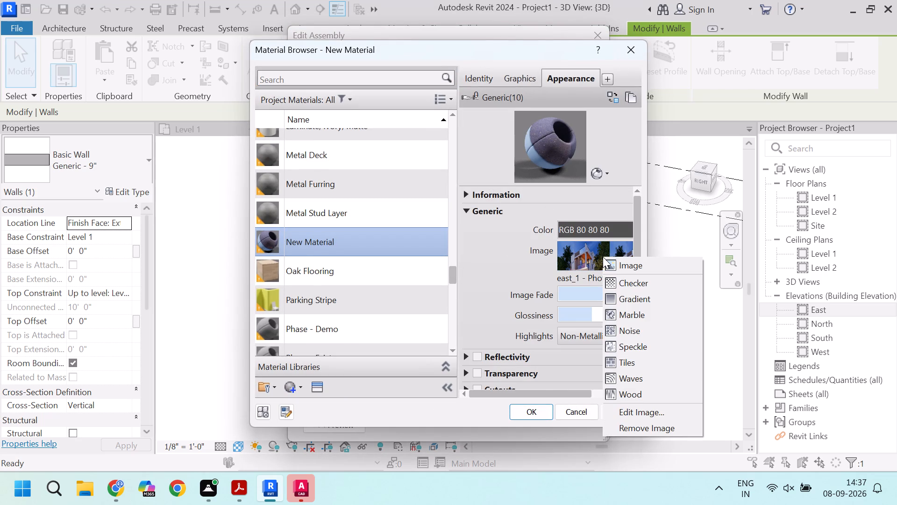
click(641, 427)
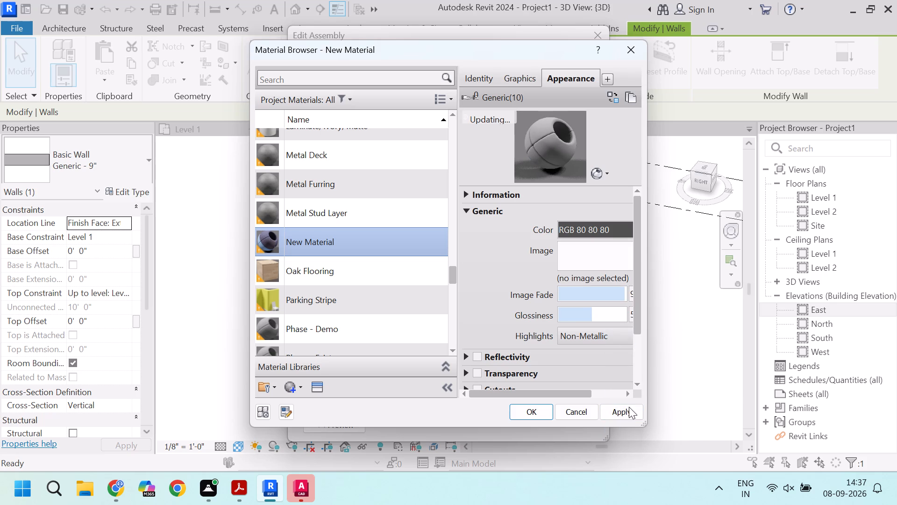
click(625, 411)
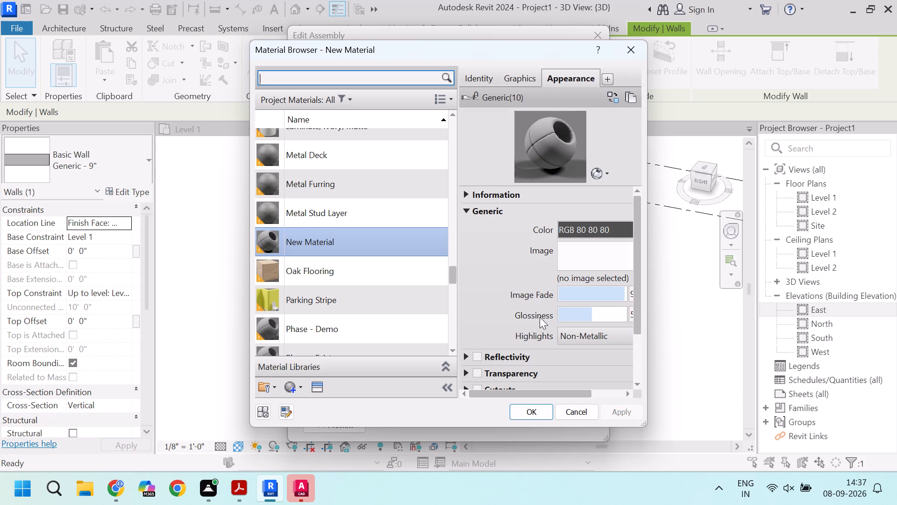
Review New Material's generic appearance settings and its shading, surface pattern and cut pattern graphics.
scroll(560, 286, down, 3)
scroll(511, 298, down, 4)
scroll(510, 299, up, 4)
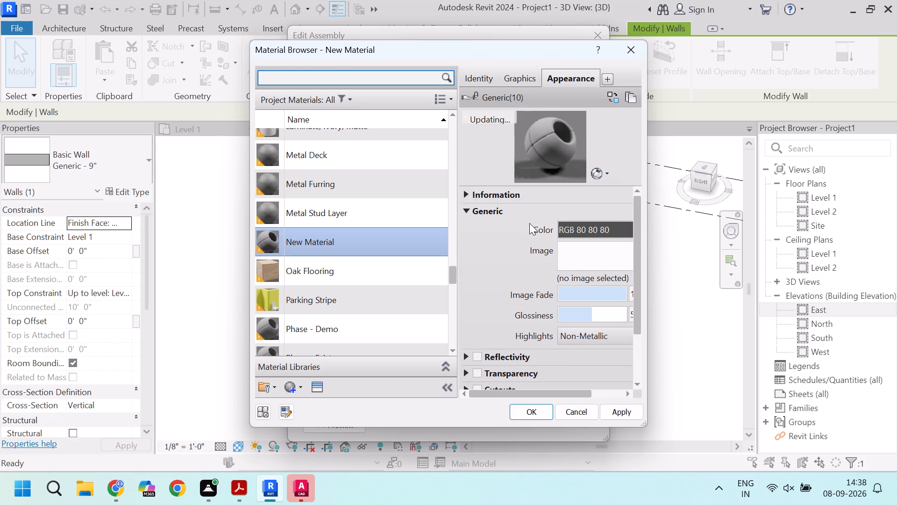
click(519, 73)
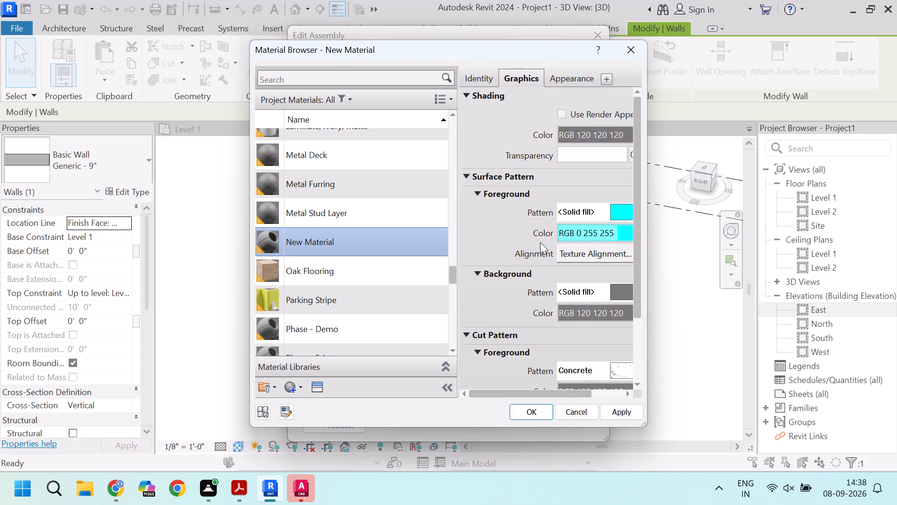
scroll(544, 245, down, 2)
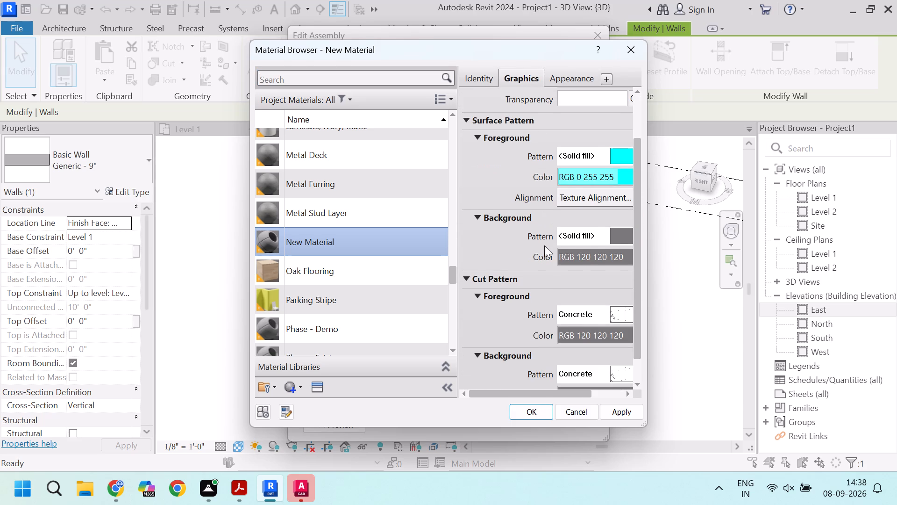
scroll(544, 245, up, 5)
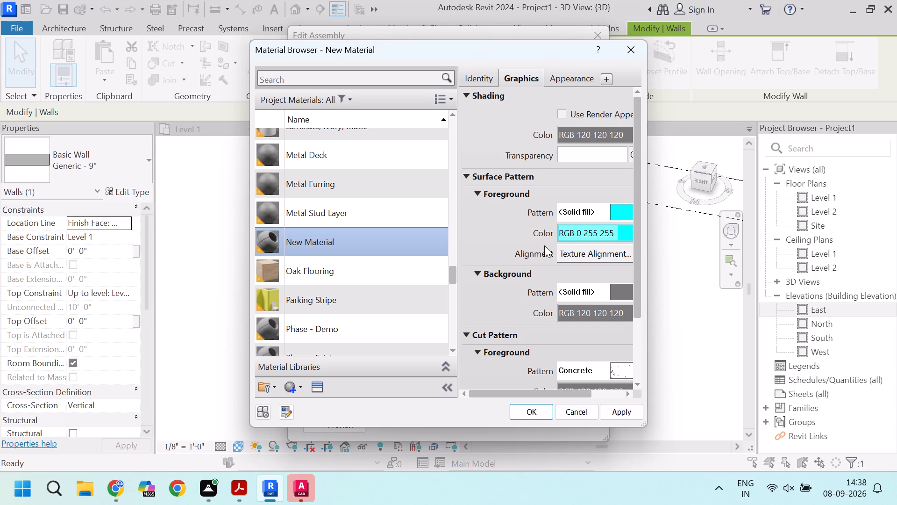
scroll(544, 245, down, 7)
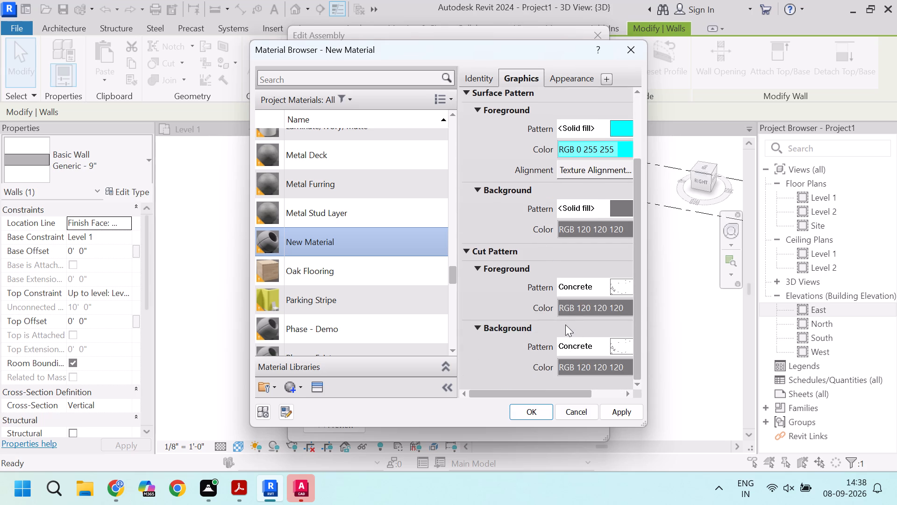
scroll(570, 267, up, 5)
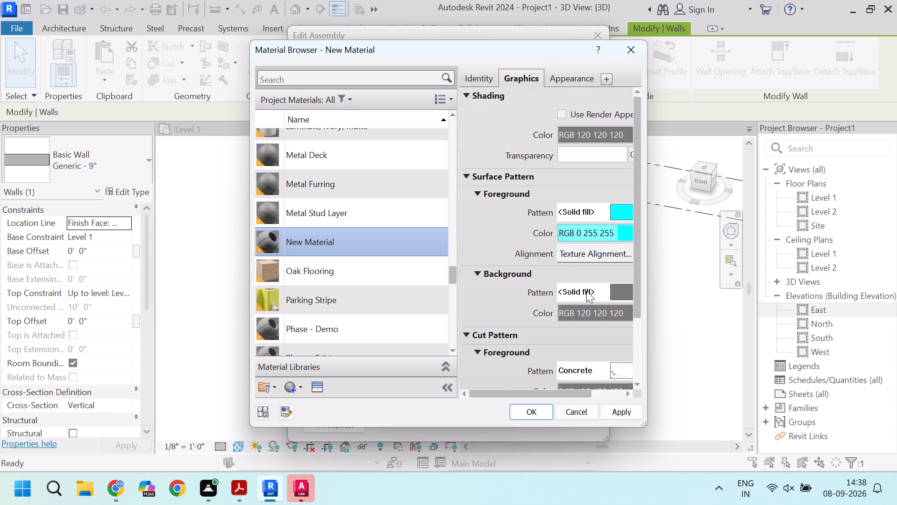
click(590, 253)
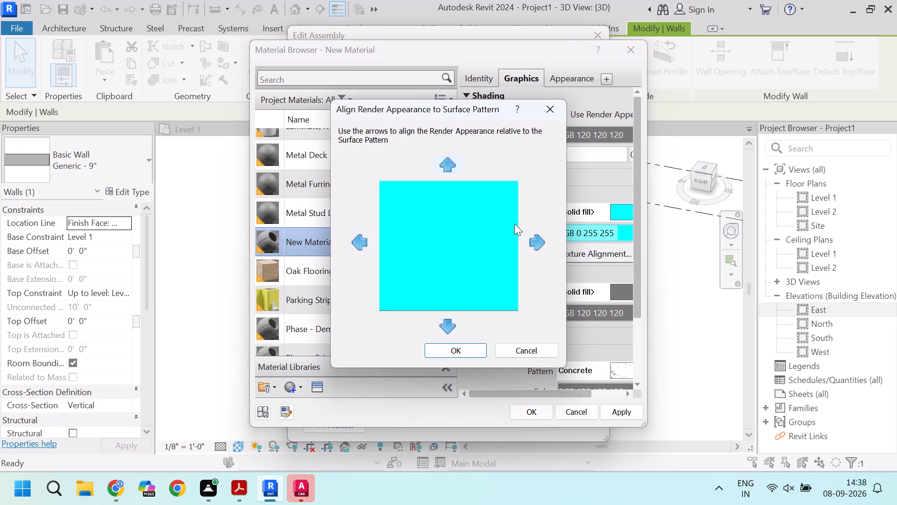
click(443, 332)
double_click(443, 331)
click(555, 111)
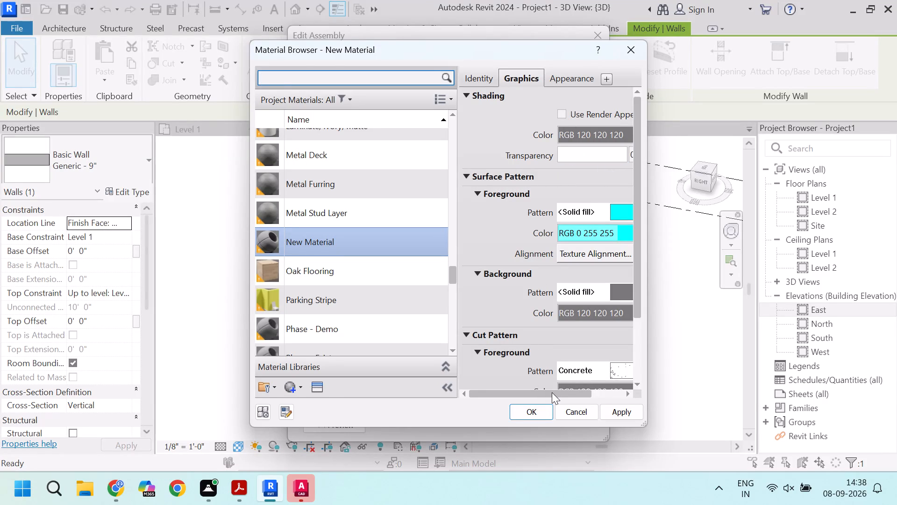
Apply and accept New Material, accept the wall assembly, and apply the Generic - 9" wall type edits.
drag(552, 392, 580, 392)
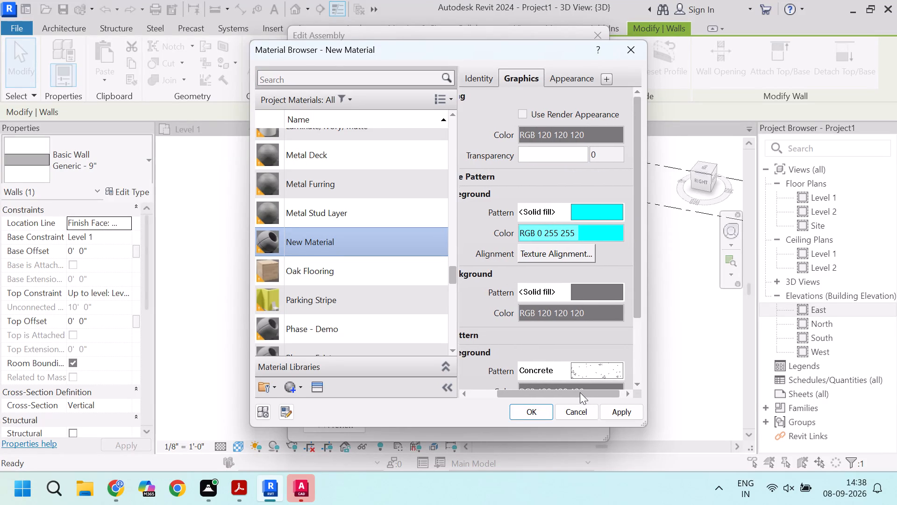
drag(580, 392, 540, 387)
scroll(535, 324, down, 10)
scroll(535, 324, up, 4)
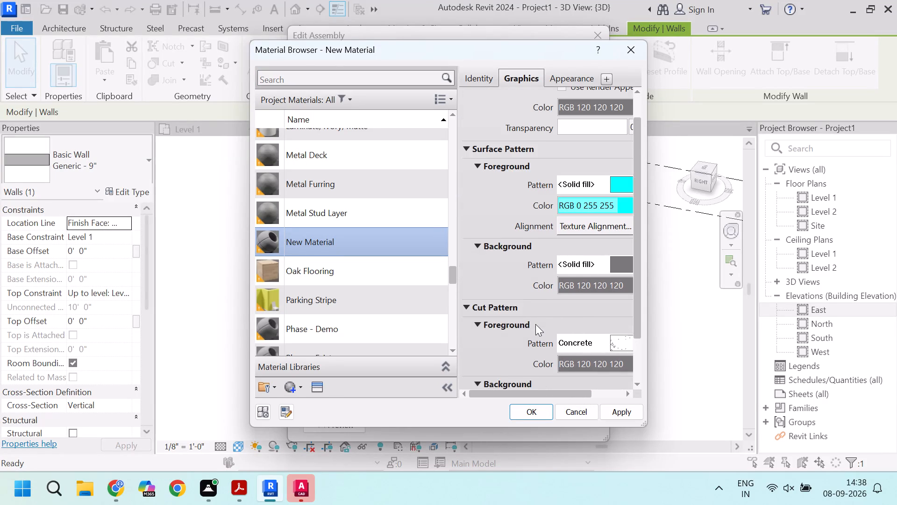
scroll(535, 324, up, 7)
click(625, 411)
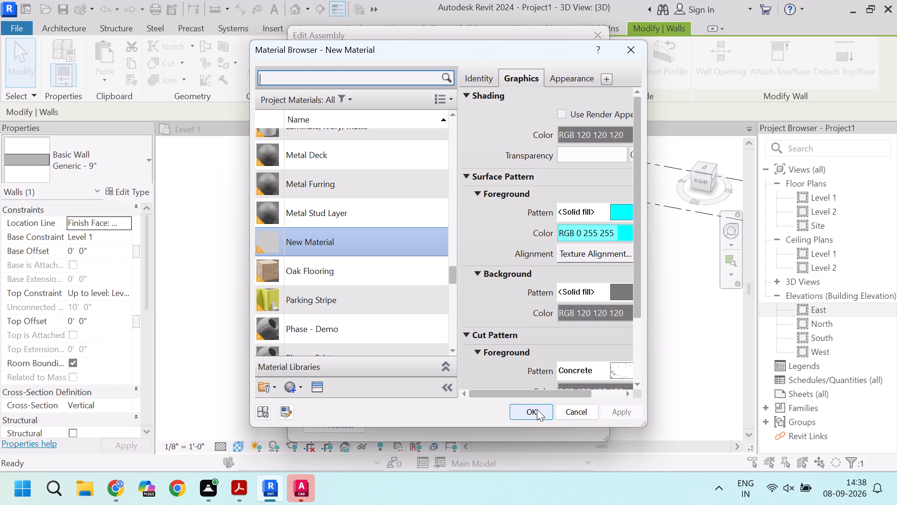
click(537, 409)
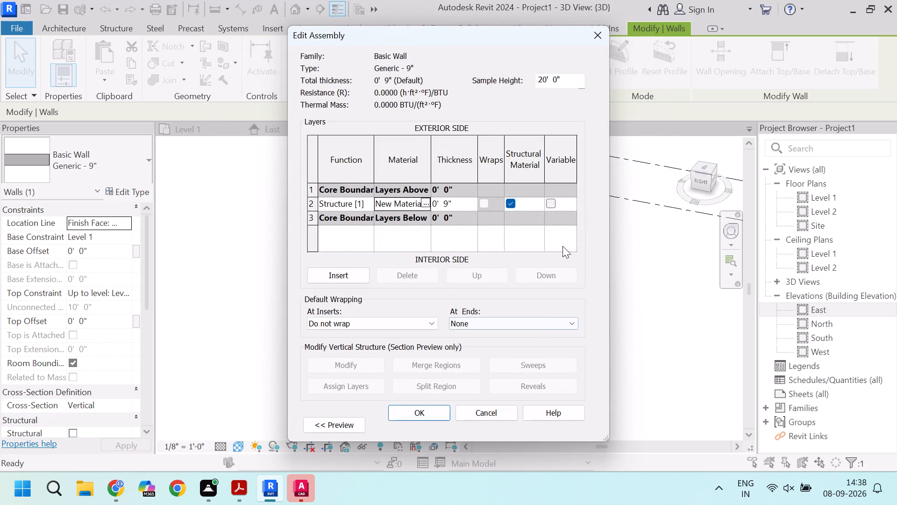
click(432, 409)
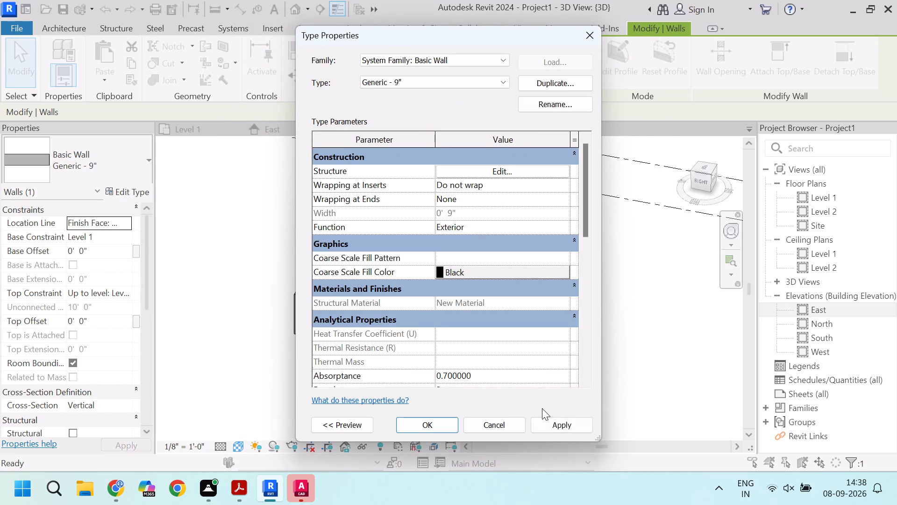
click(559, 426)
click(436, 419)
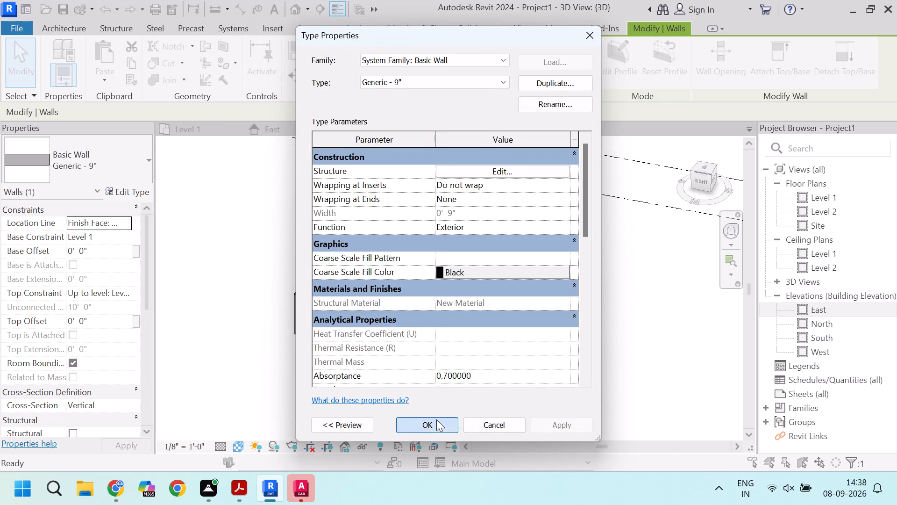
Leave the Generic - 9" type properties, clear the wall selection and examine the Level 1 floor plan.
key(Escape)
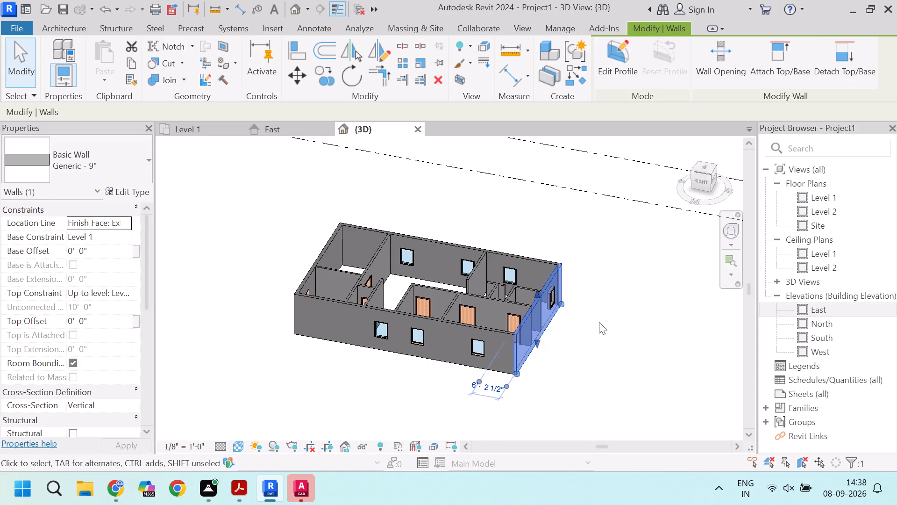
key(Escape)
key(Escape)
click(217, 129)
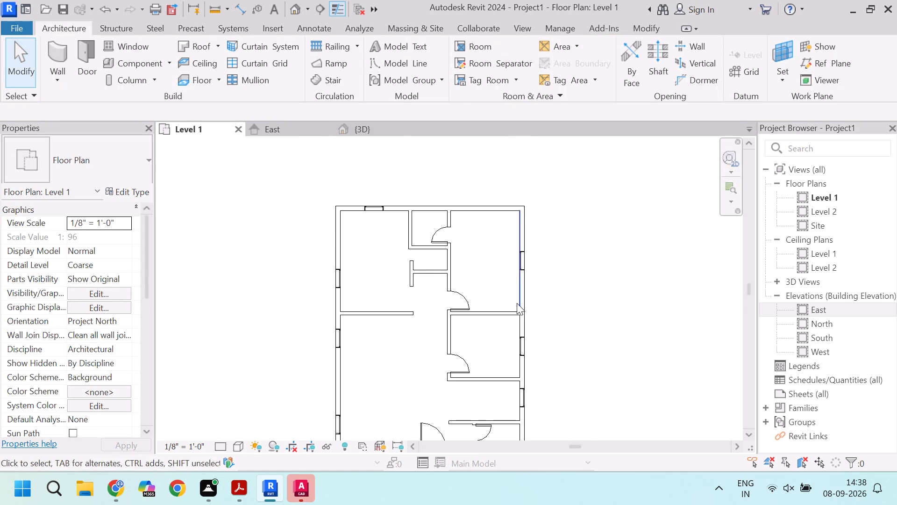
scroll(518, 303, down, 6)
scroll(572, 358, up, 2)
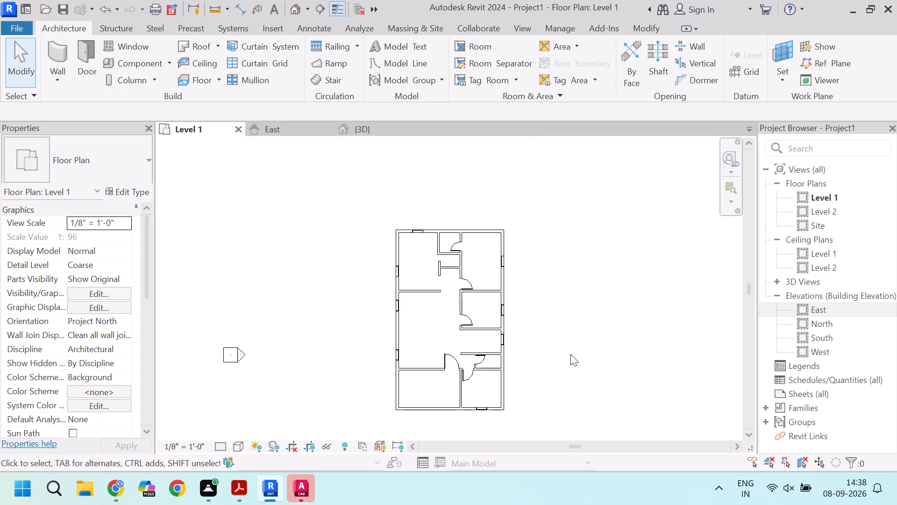
scroll(530, 318, up, 2)
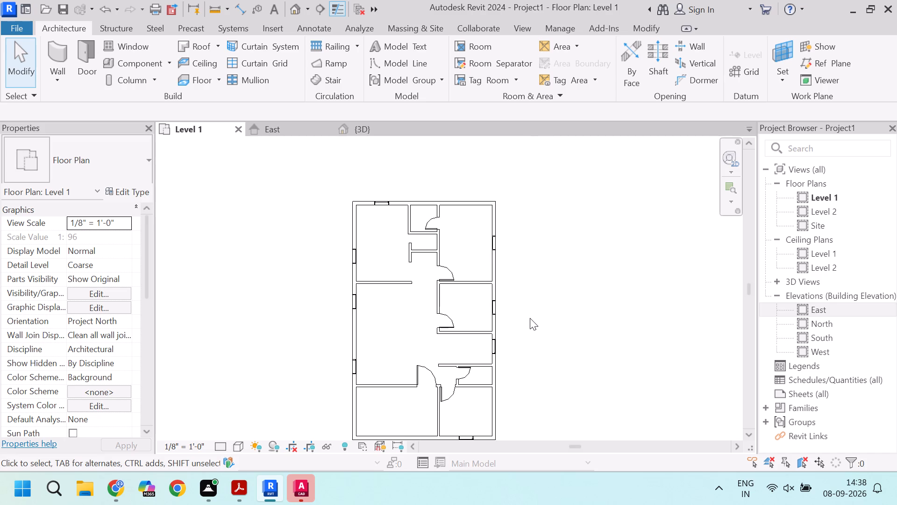
scroll(336, 248, down, 2)
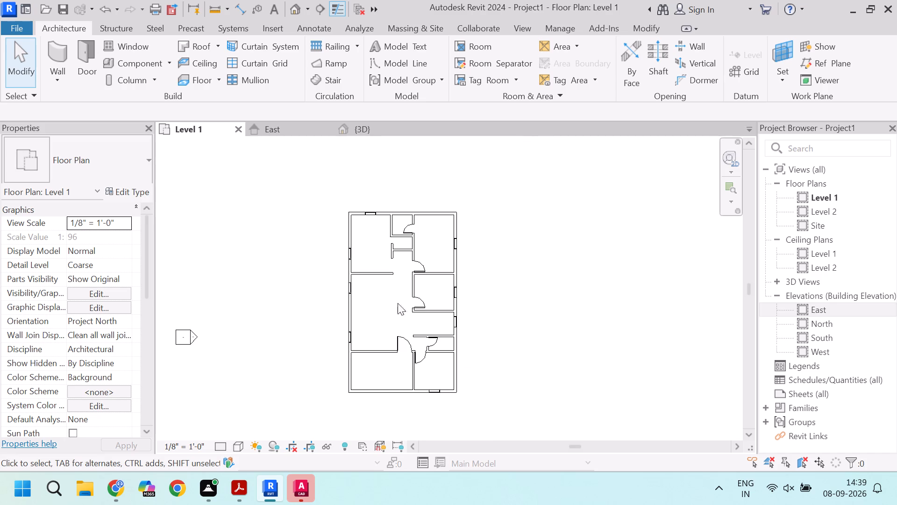
scroll(410, 306, up, 2)
middle_drag(548, 326, 563, 298)
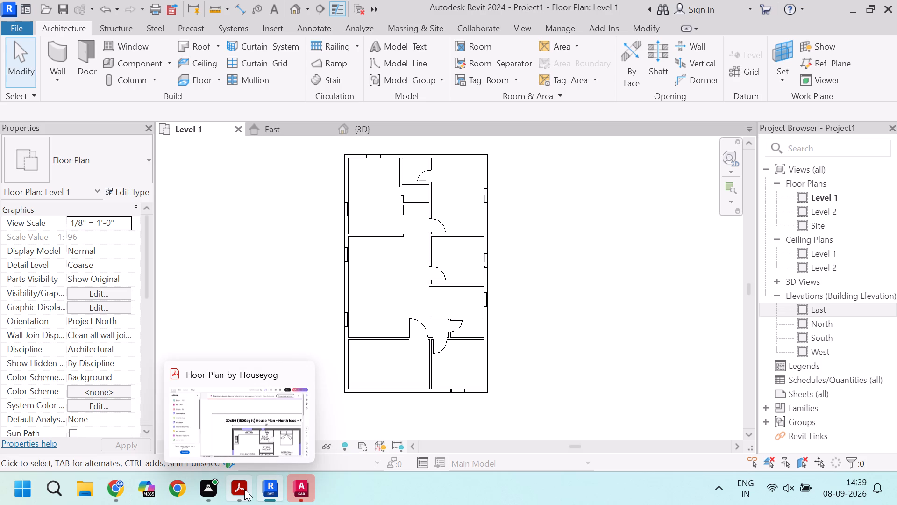
Switch to AutoCAD, check the drawing units of Drawing1 and close them without changes.
click(313, 428)
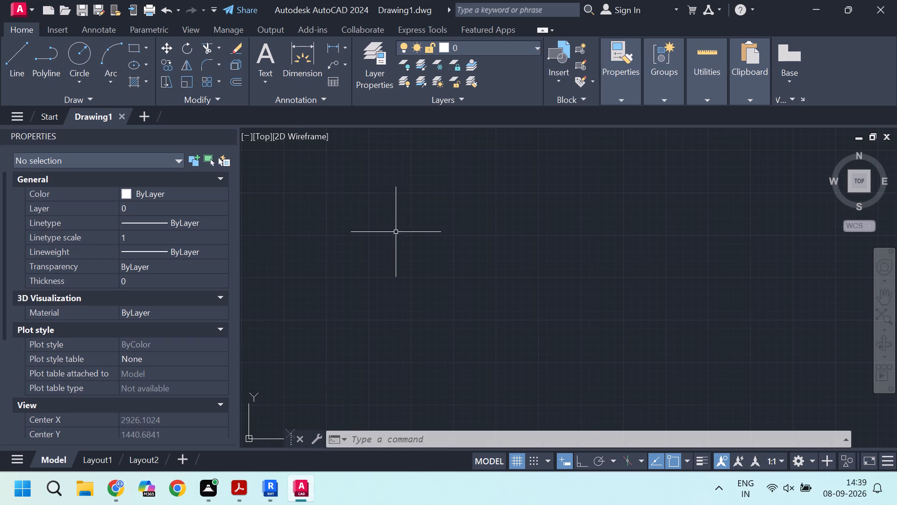
scroll(393, 234, down, 1)
middle_drag(435, 212, 416, 237)
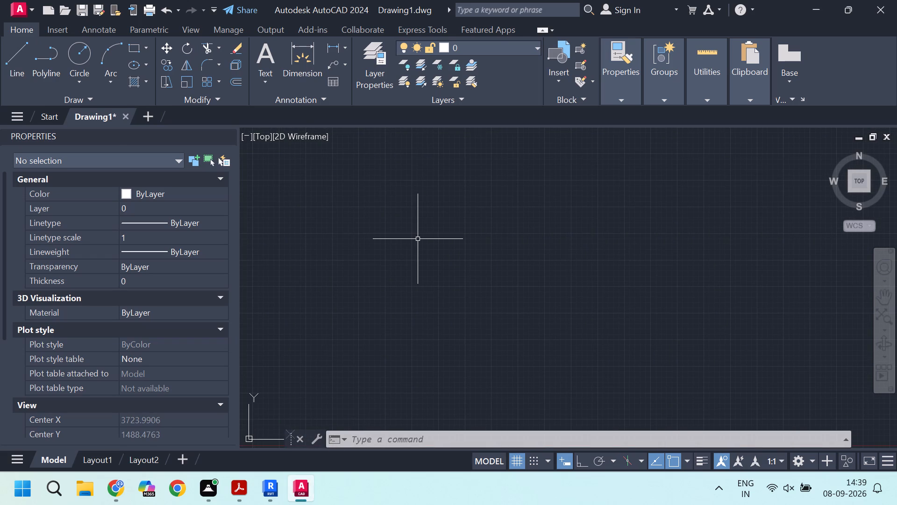
text(UN)
key(Return)
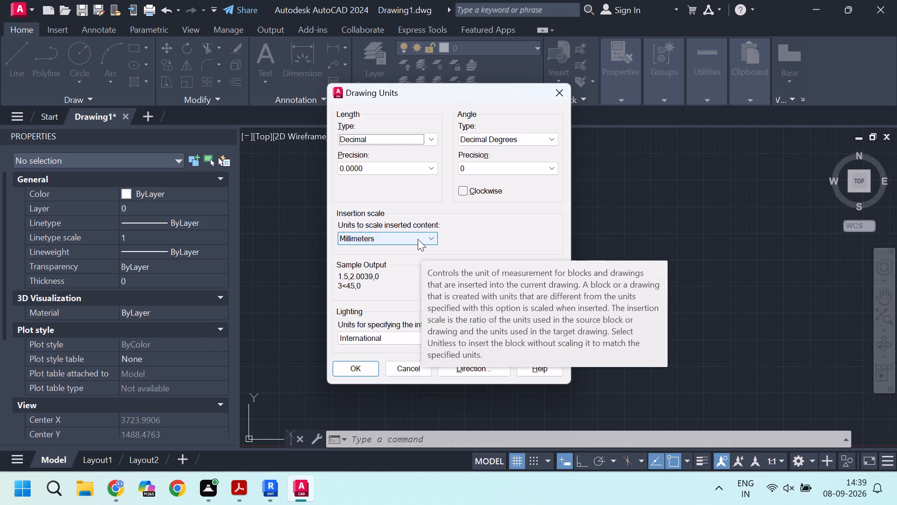
click(558, 101)
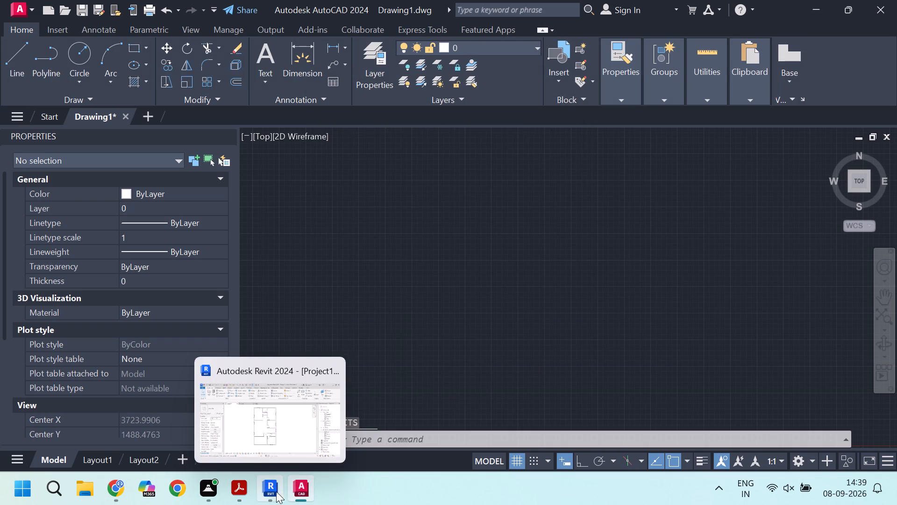
Switch back to Revit and examine the room layout, doors and windows across the Level 1 floor plan.
click(293, 441)
scroll(478, 284, down, 4)
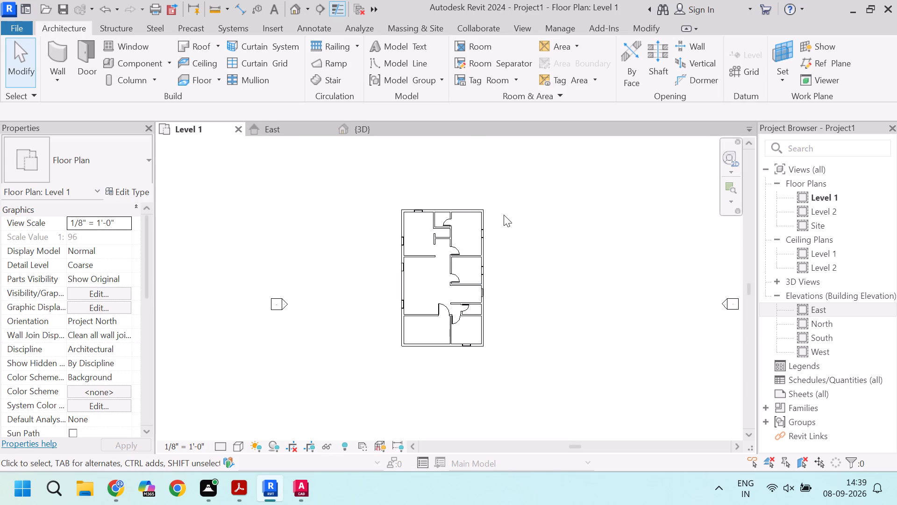
scroll(501, 212, up, 2)
scroll(469, 251, up, 2)
scroll(467, 252, down, 2)
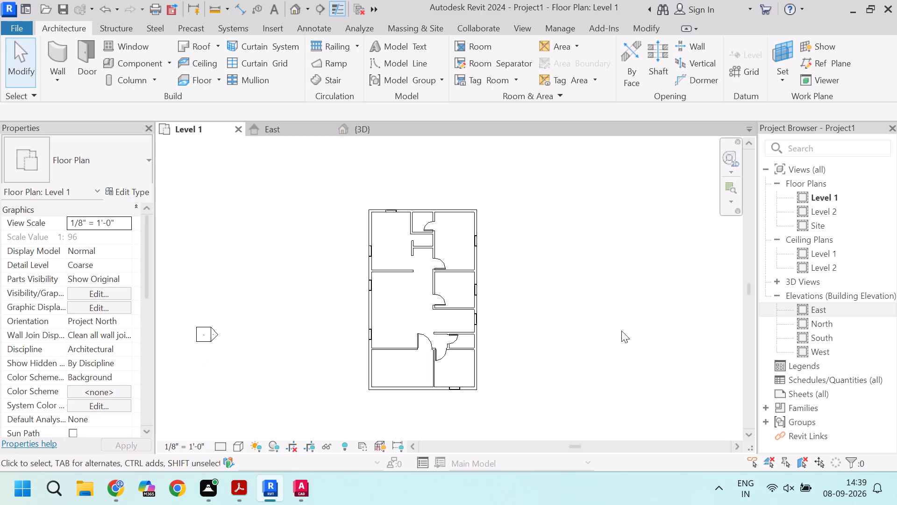
scroll(488, 256, up, 3)
scroll(474, 239, down, 5)
scroll(451, 238, up, 4)
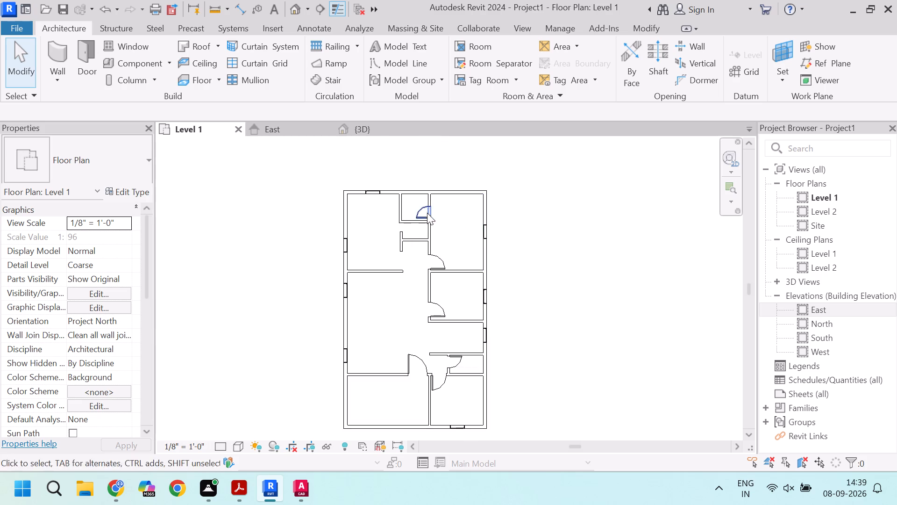
scroll(430, 213, down, 1)
scroll(489, 210, up, 4)
scroll(484, 191, down, 4)
scroll(458, 263, up, 3)
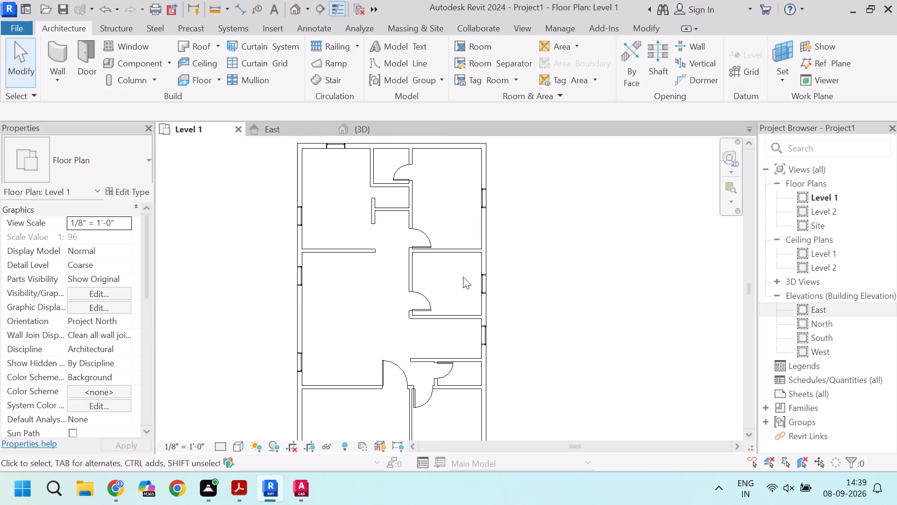
scroll(463, 277, up, 1)
middle_drag(463, 277, 476, 264)
scroll(437, 223, up, 6)
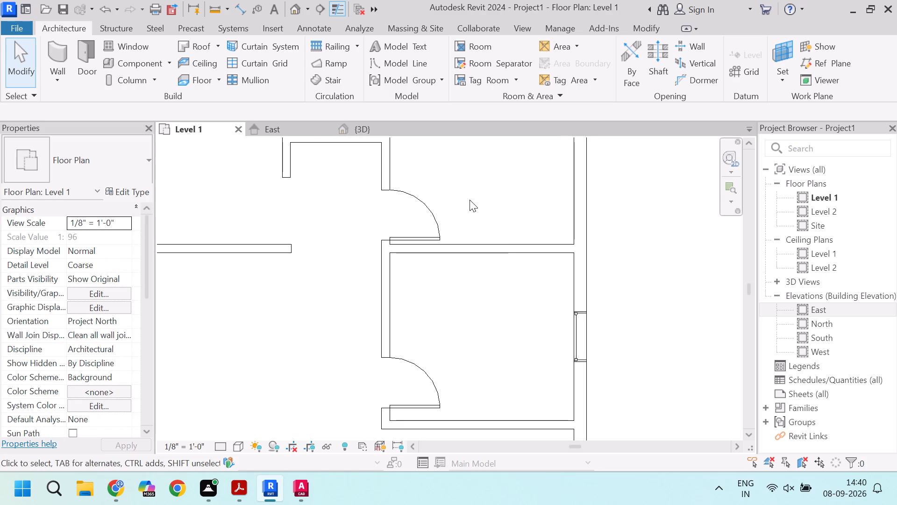
scroll(470, 200, down, 4)
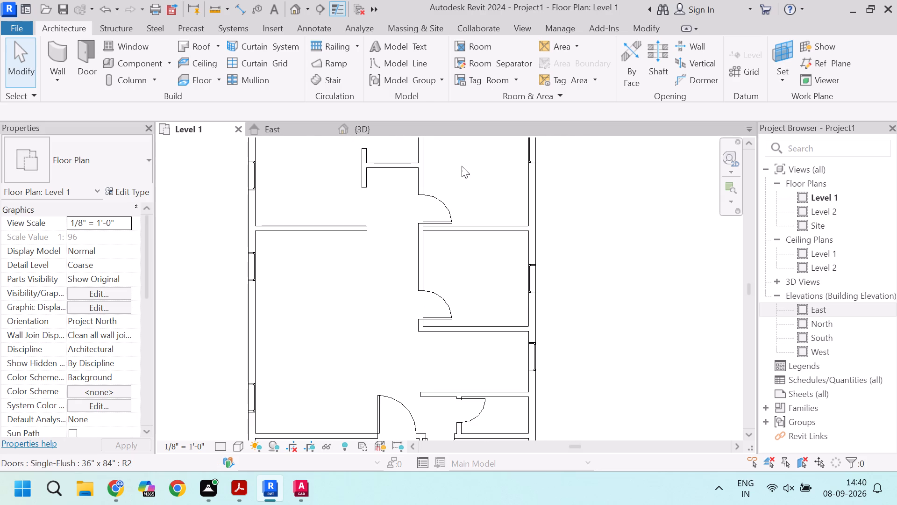
scroll(462, 166, down, 4)
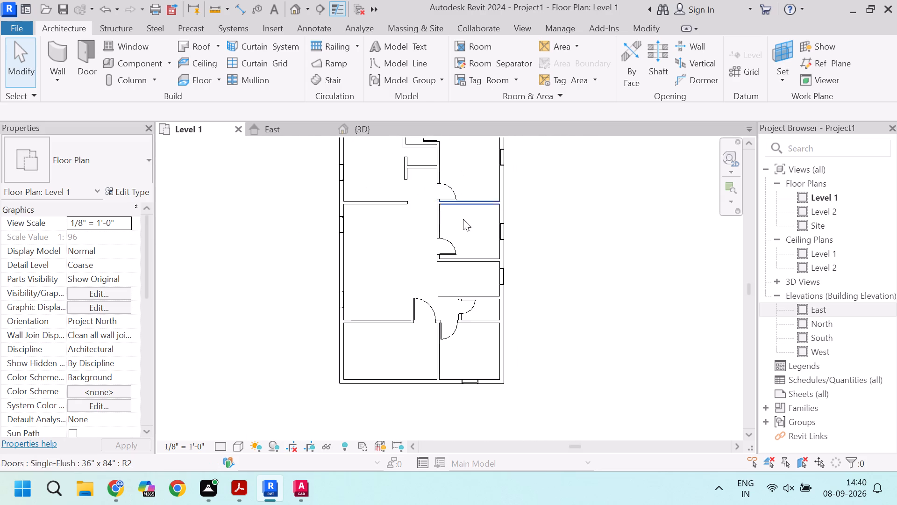
scroll(463, 219, down, 2)
middle_drag(467, 184, 469, 216)
scroll(474, 221, up, 3)
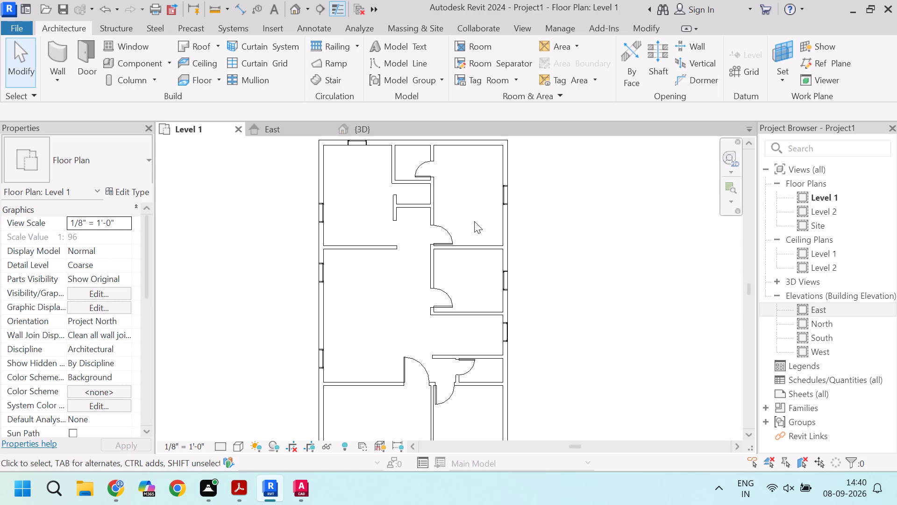
scroll(460, 225, down, 3)
scroll(478, 225, up, 3)
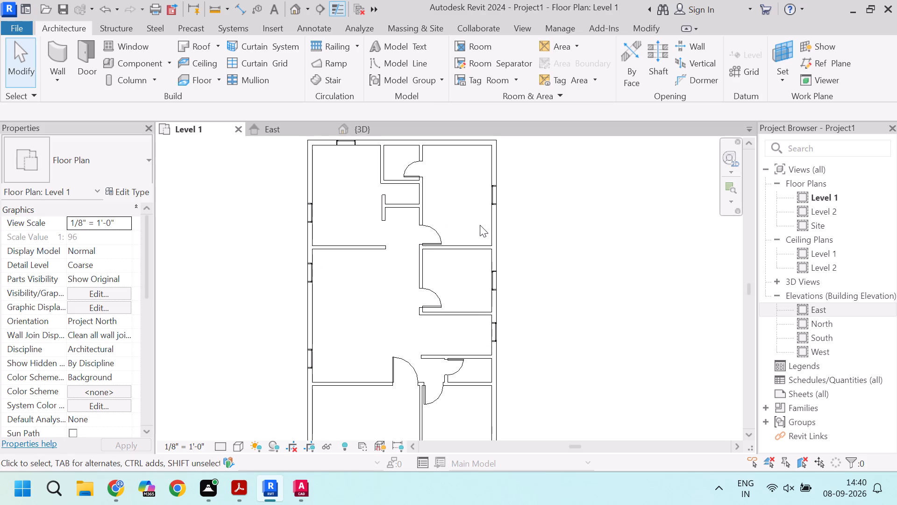
scroll(480, 225, down, 5)
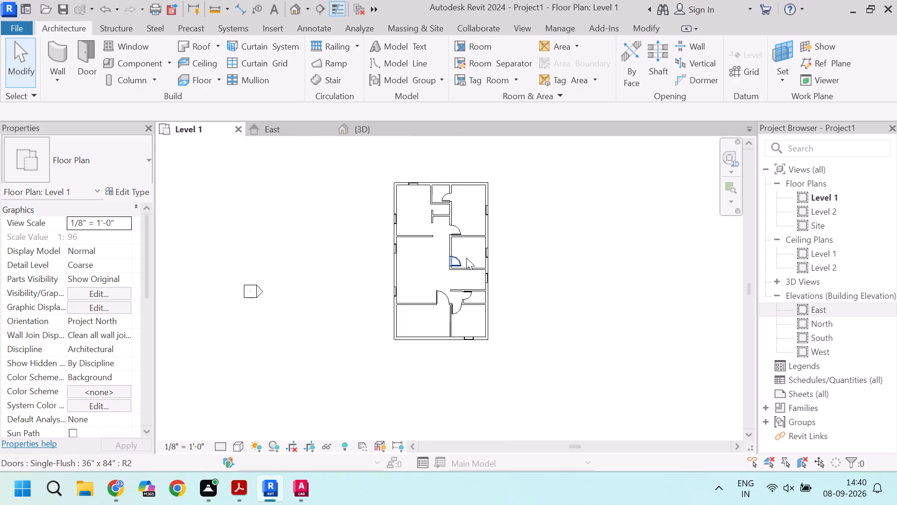
scroll(465, 258, down, 3)
scroll(461, 258, up, 3)
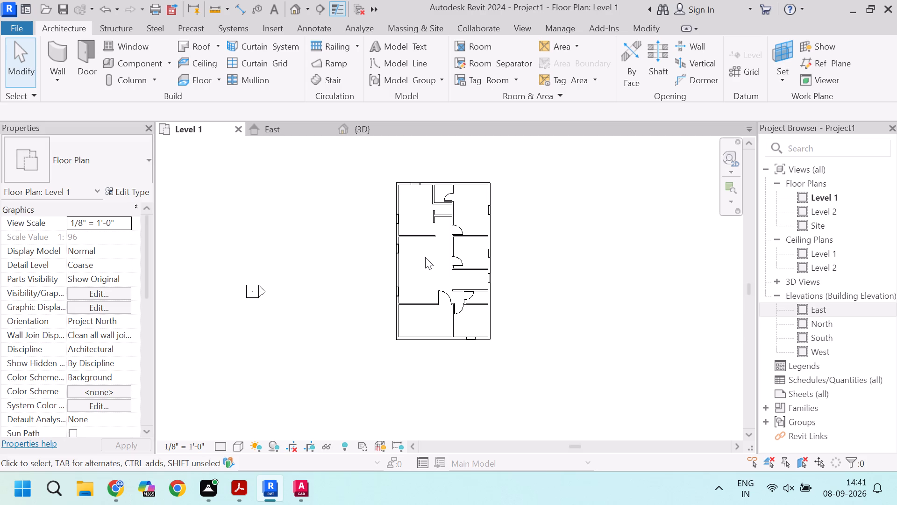
scroll(426, 234, down, 3)
scroll(454, 194, up, 12)
scroll(379, 195, down, 2)
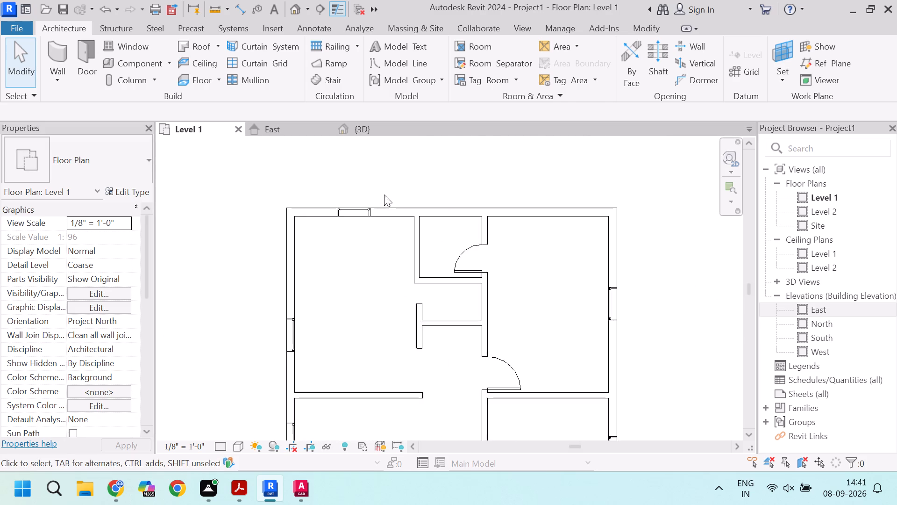
scroll(384, 195, down, 3)
scroll(456, 217, up, 3)
scroll(391, 239, down, 4)
scroll(357, 289, down, 4)
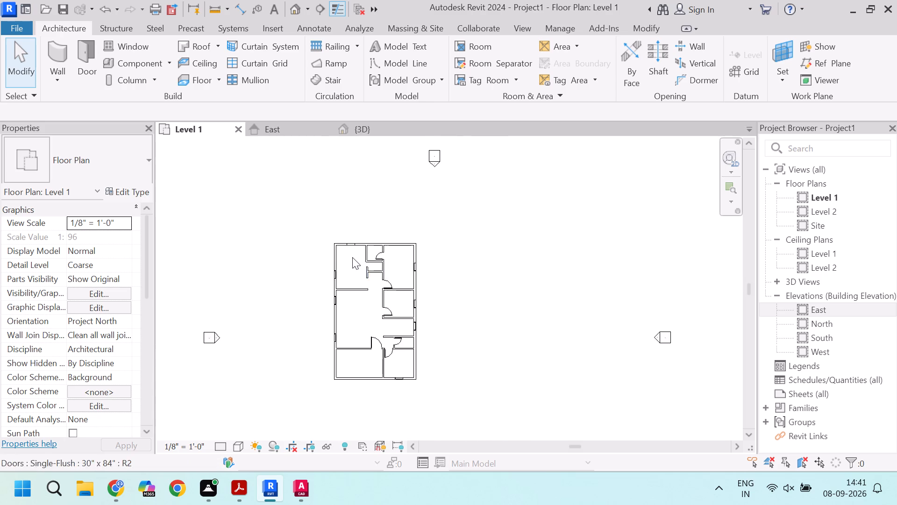
Start a 1/4" Arial text note without a leader inside the upper-left room of the Level 1 plan, leaving it empty.
scroll(352, 257, up, 7)
scroll(360, 266, down, 3)
scroll(346, 294, up, 3)
middle_drag(344, 294, 339, 265)
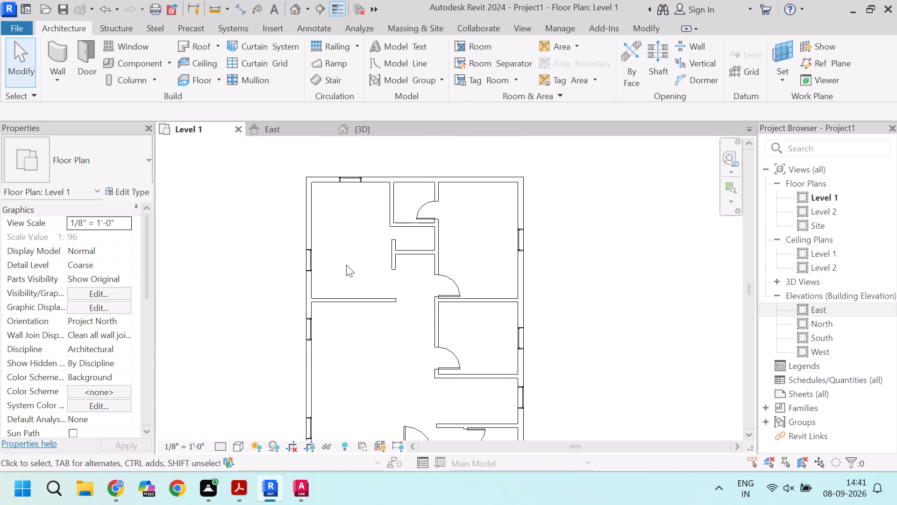
text(TX)
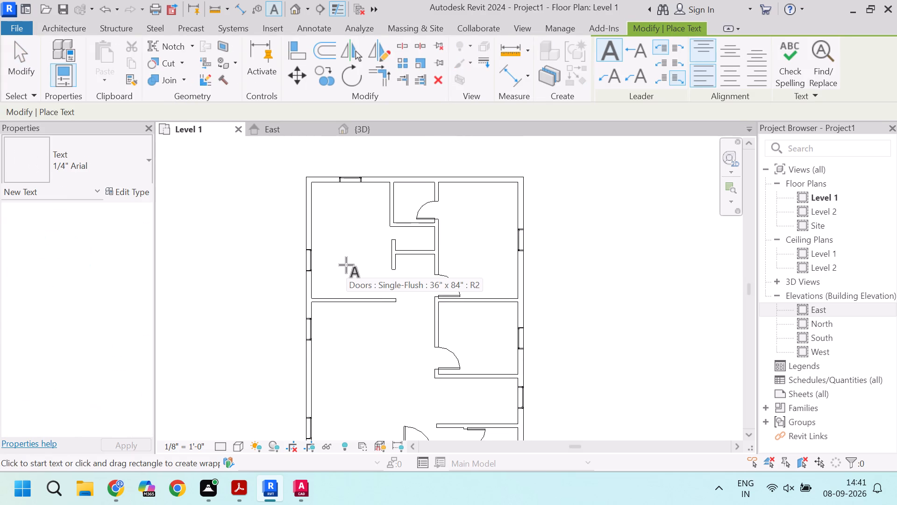
scroll(352, 263, up, 2)
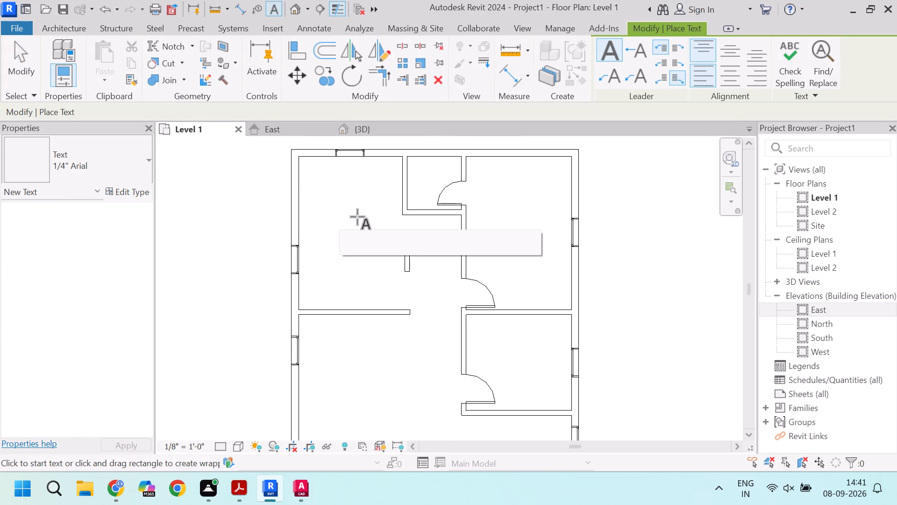
scroll(346, 213, up, 1)
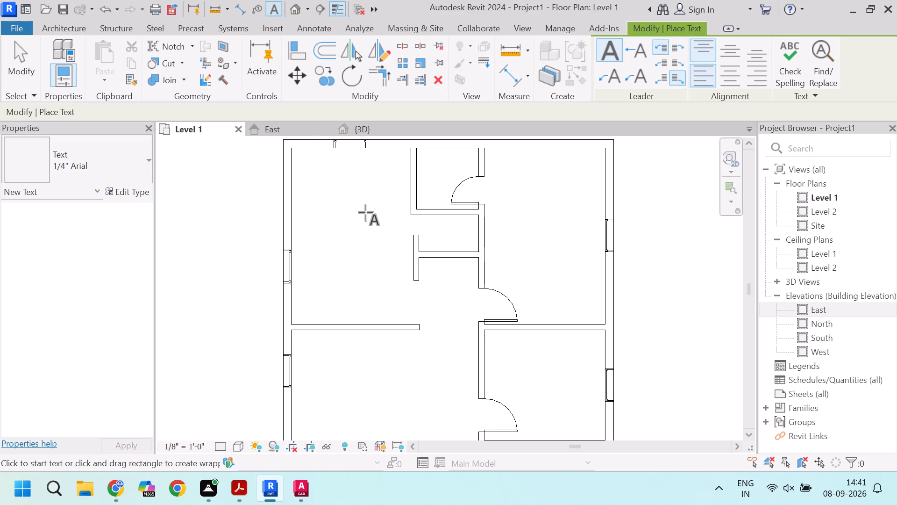
scroll(363, 207, down, 1)
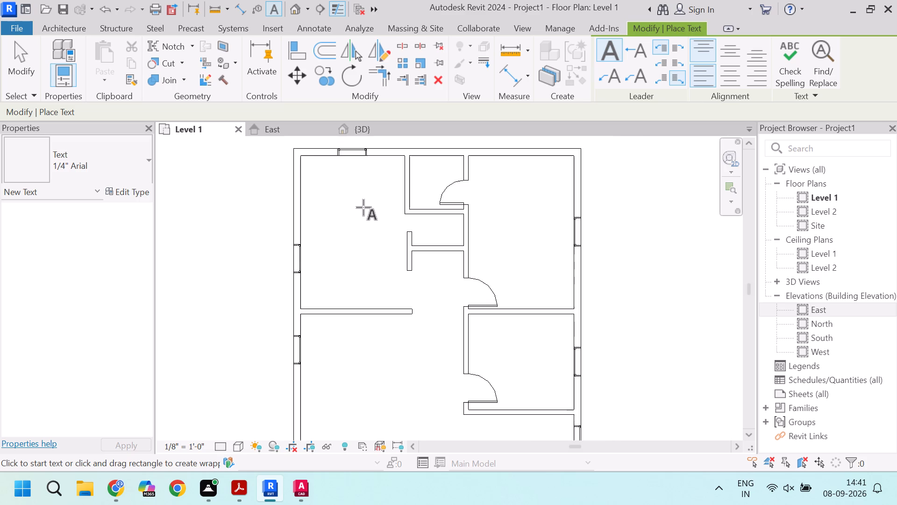
scroll(363, 207, down, 1)
scroll(362, 205, up, 3)
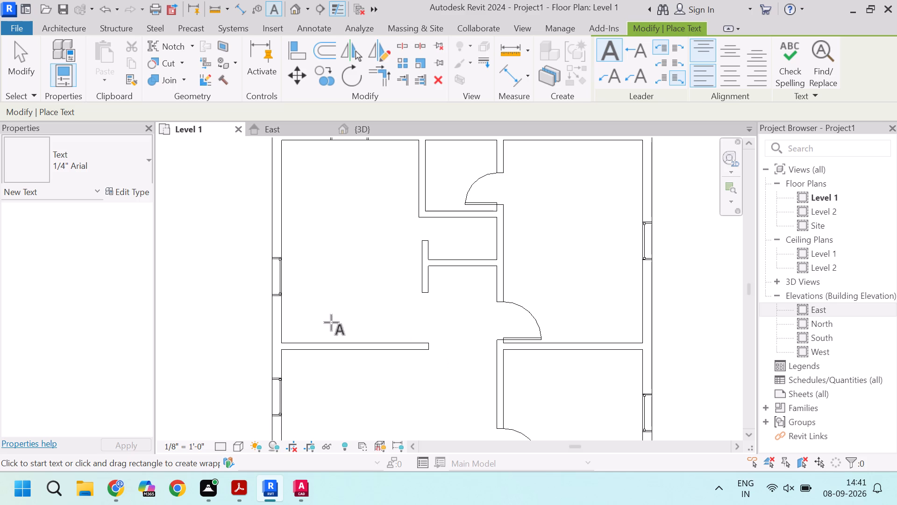
scroll(314, 315, down, 4)
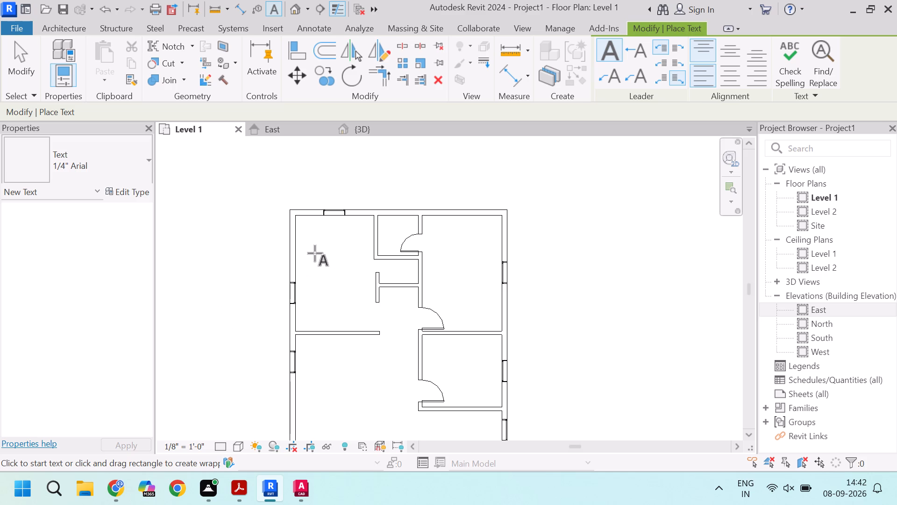
scroll(308, 237, up, 5)
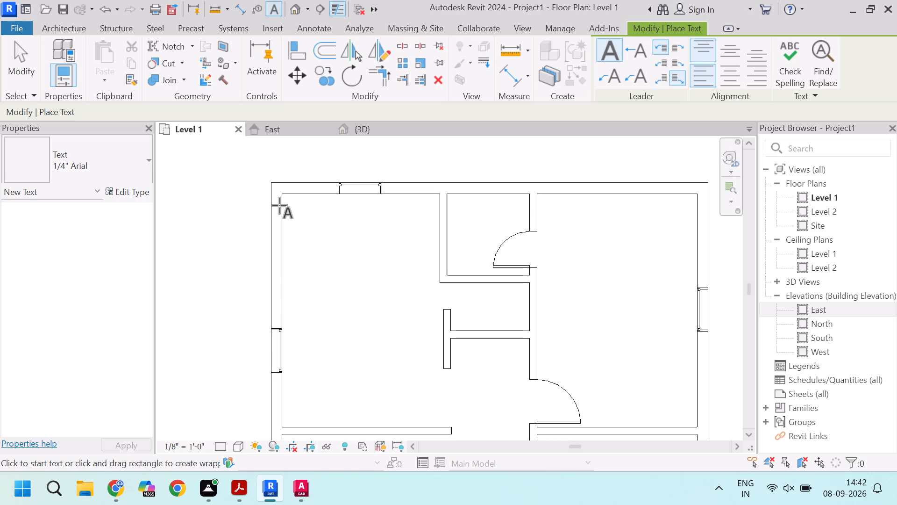
click(312, 242)
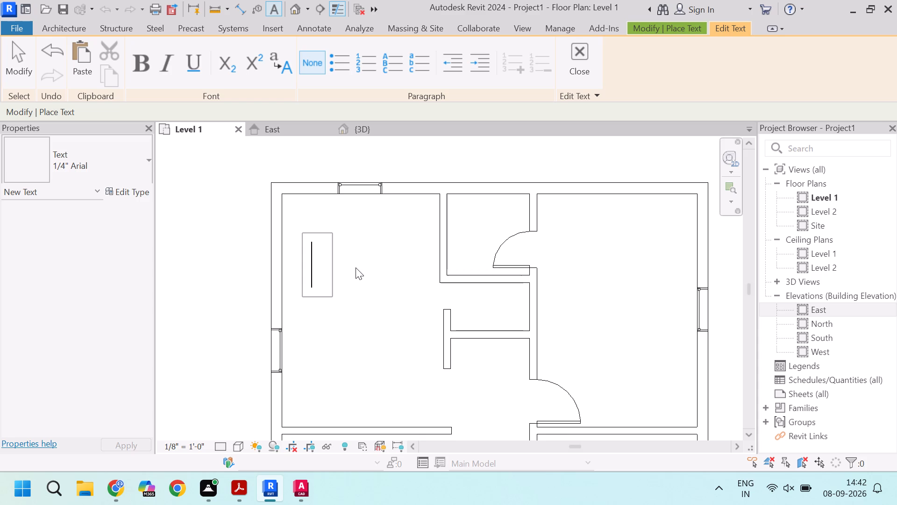
scroll(319, 241, down, 2)
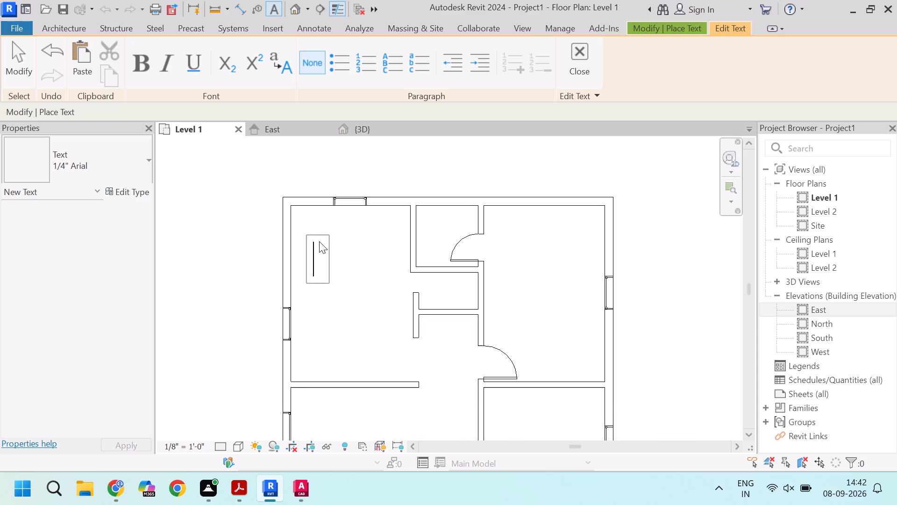
scroll(322, 242, up, 2)
key(f)
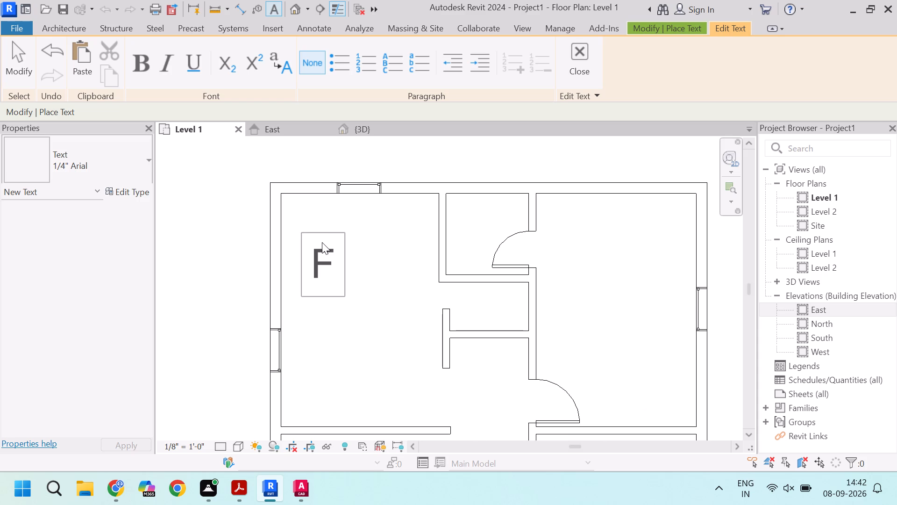
key(BackSpace)
key(BackSpace)
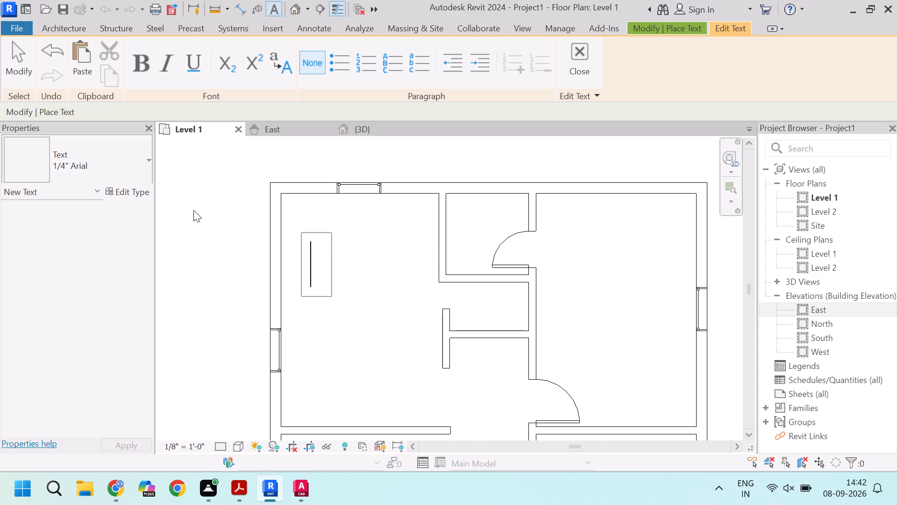
Examine the type properties of the 1/4" Arial text and close them without changes.
click(130, 161)
click(130, 161)
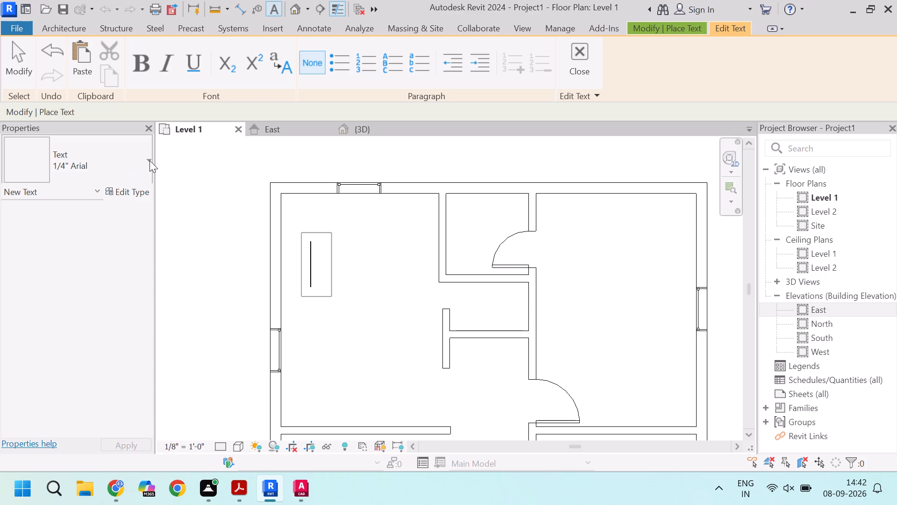
click(149, 160)
click(149, 160)
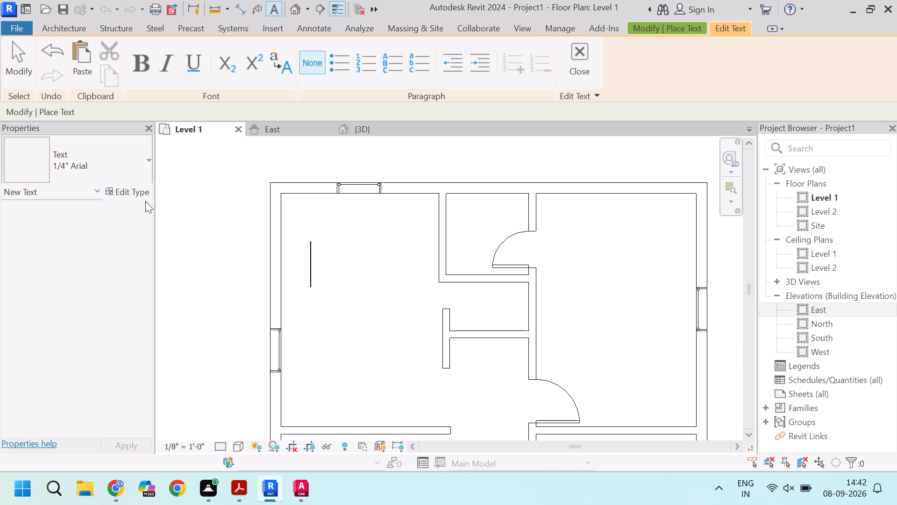
click(140, 195)
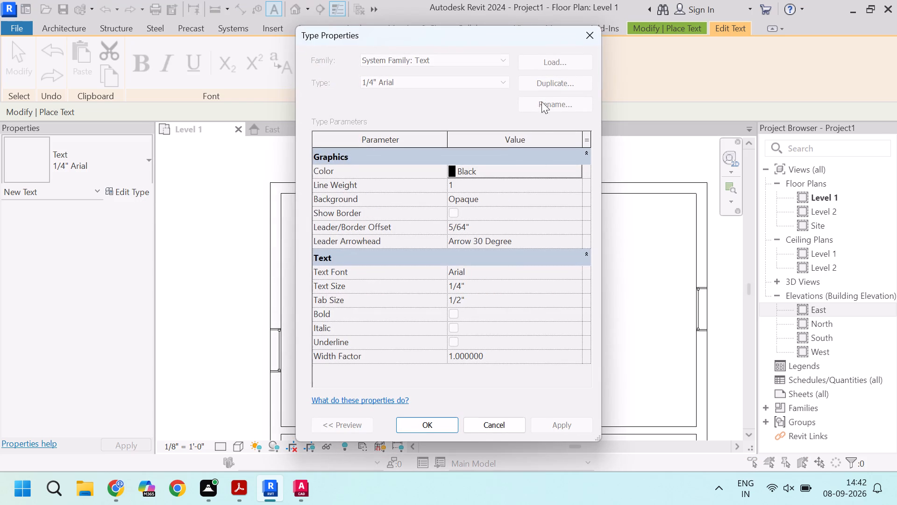
scroll(515, 199, down, 2)
click(586, 41)
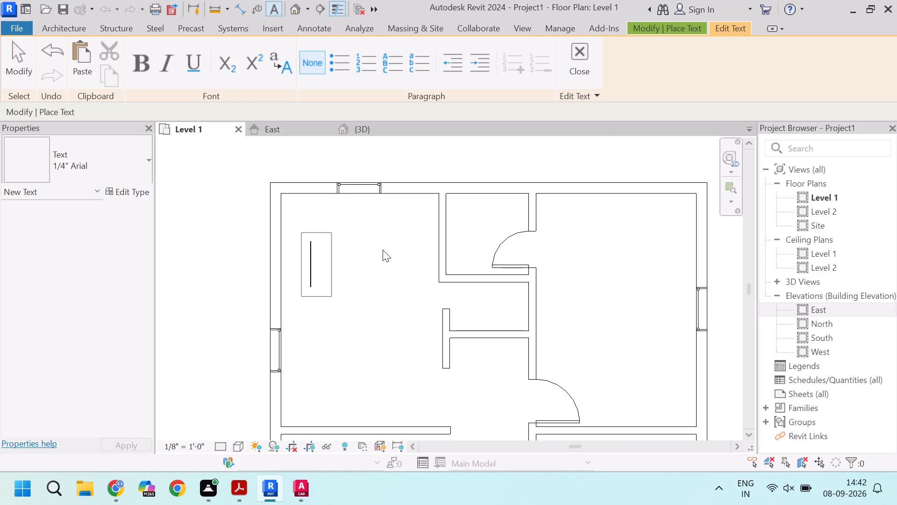
Enter BEDROOM as the text of the open note in the upper-left room and finish placing text.
text(BEDROOM)
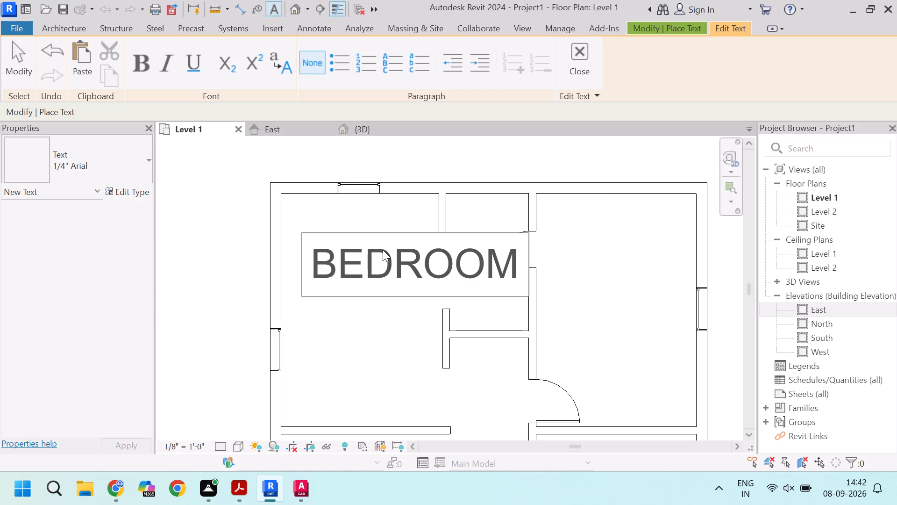
click(306, 227)
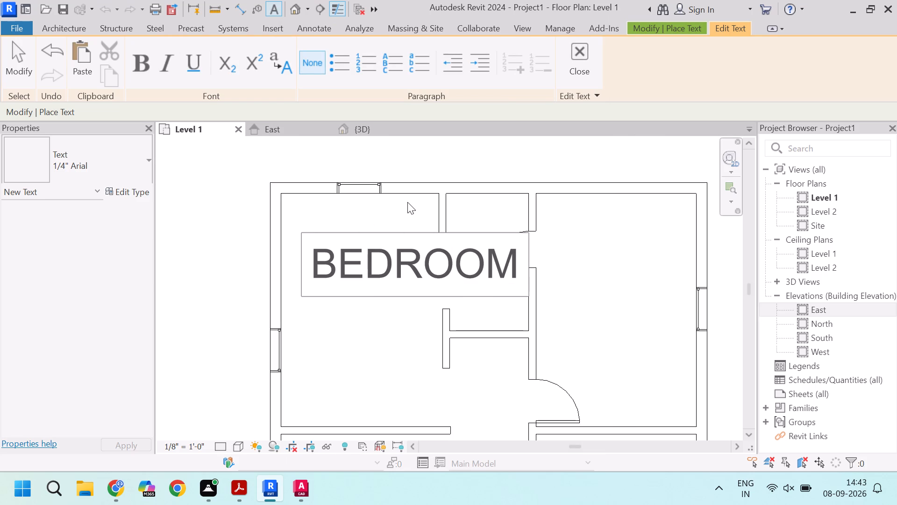
double_click(407, 204)
key(Escape)
key(Escape)
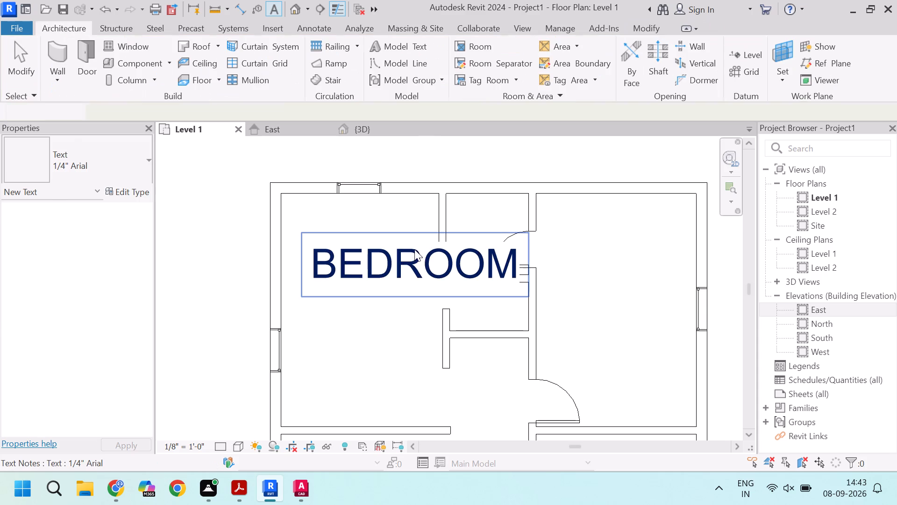
Change the BEDROOM text note to the 3/32" Arial type and clear the selection.
click(400, 263)
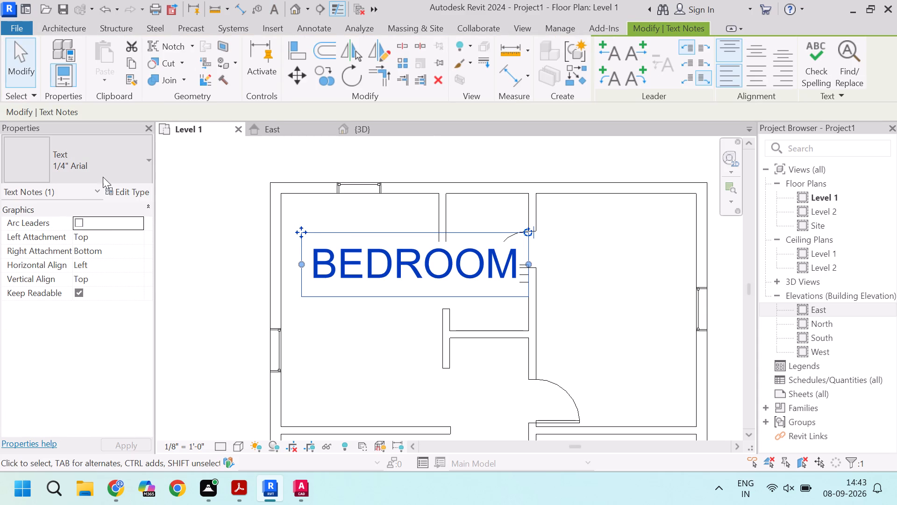
click(139, 195)
key(Escape)
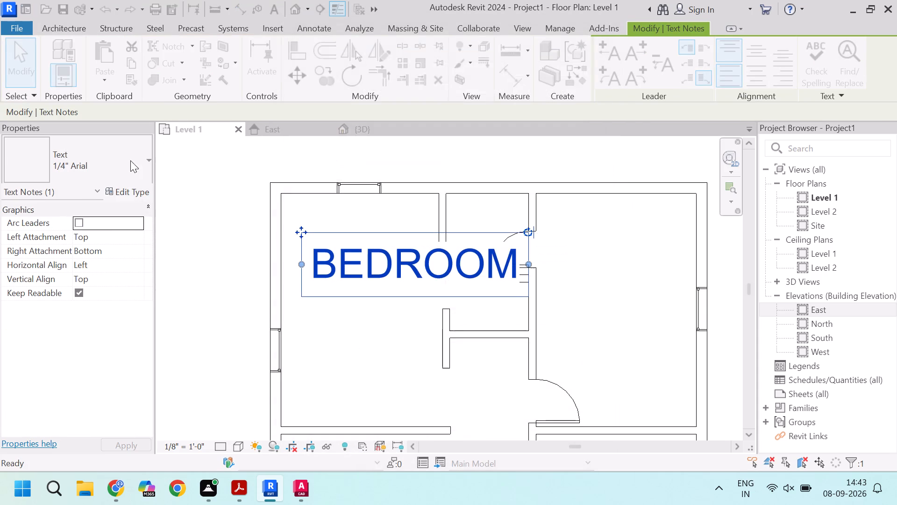
click(130, 157)
click(71, 250)
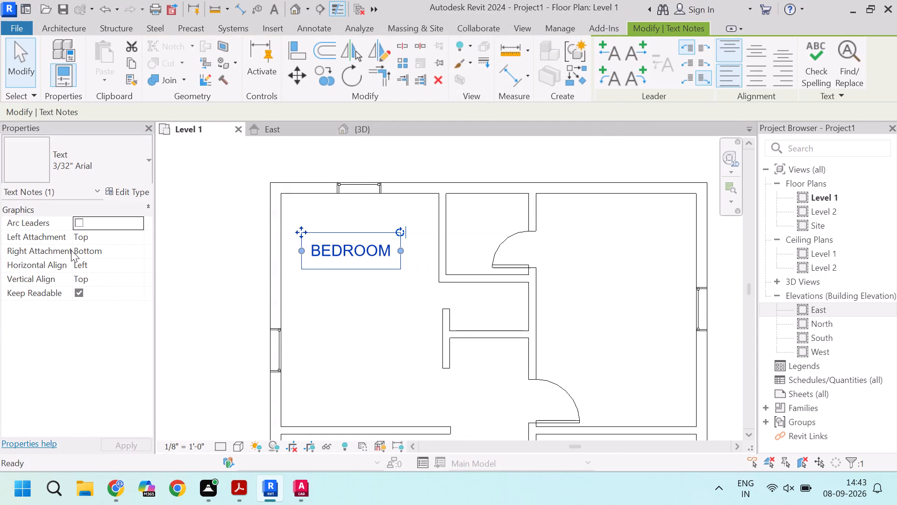
key(Escape)
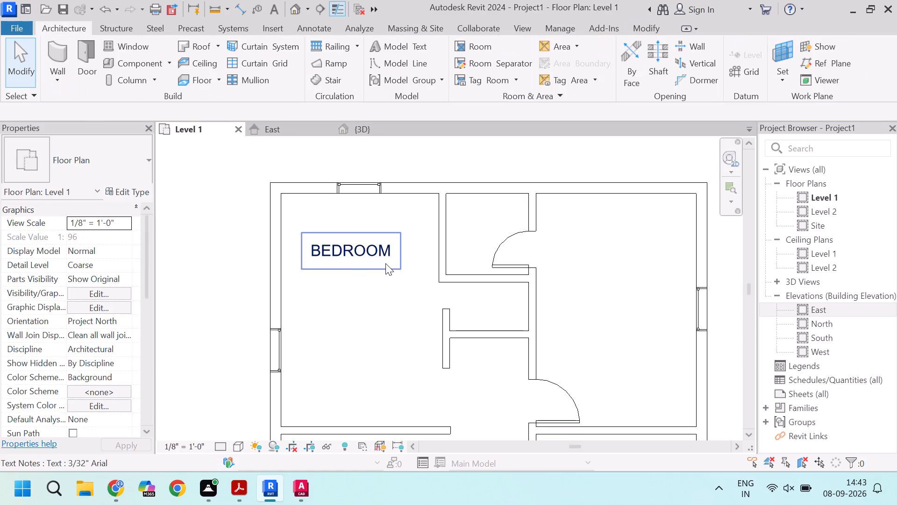
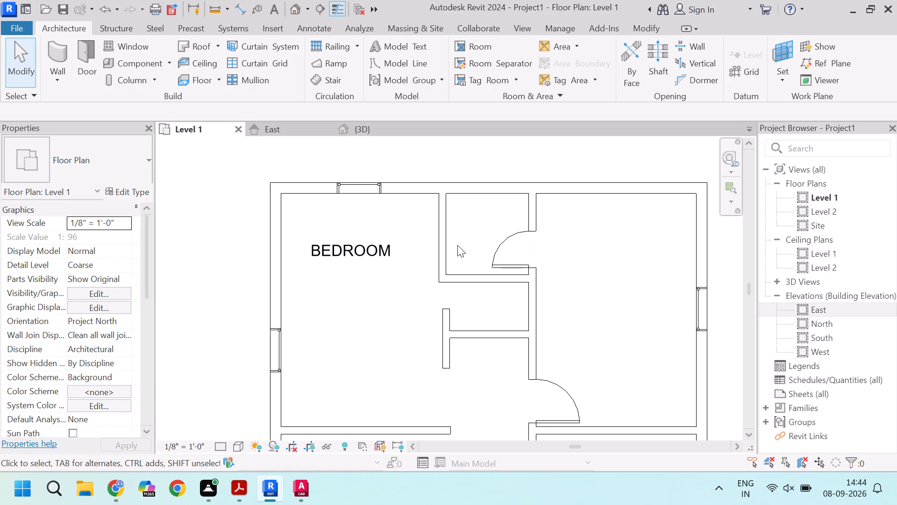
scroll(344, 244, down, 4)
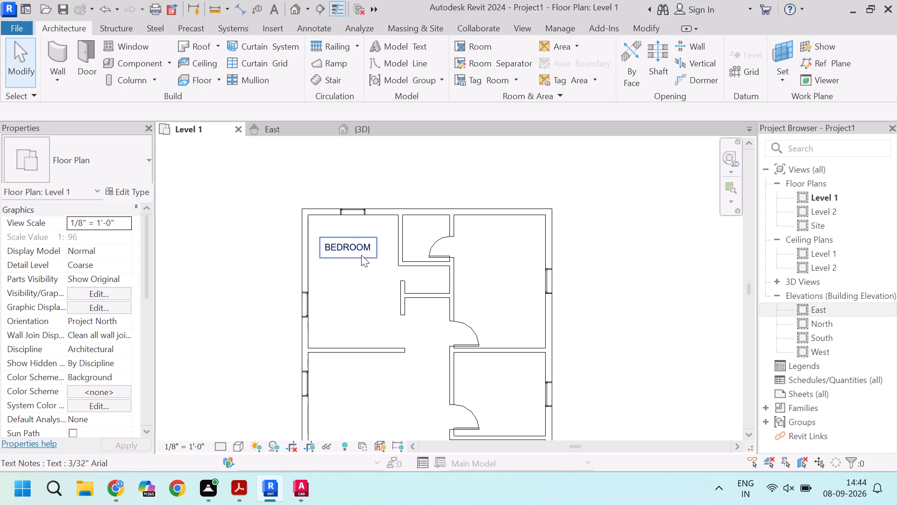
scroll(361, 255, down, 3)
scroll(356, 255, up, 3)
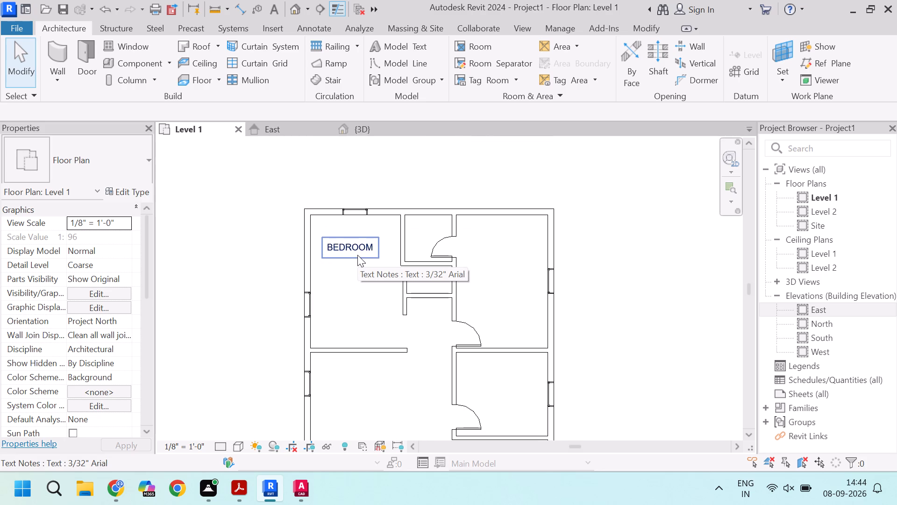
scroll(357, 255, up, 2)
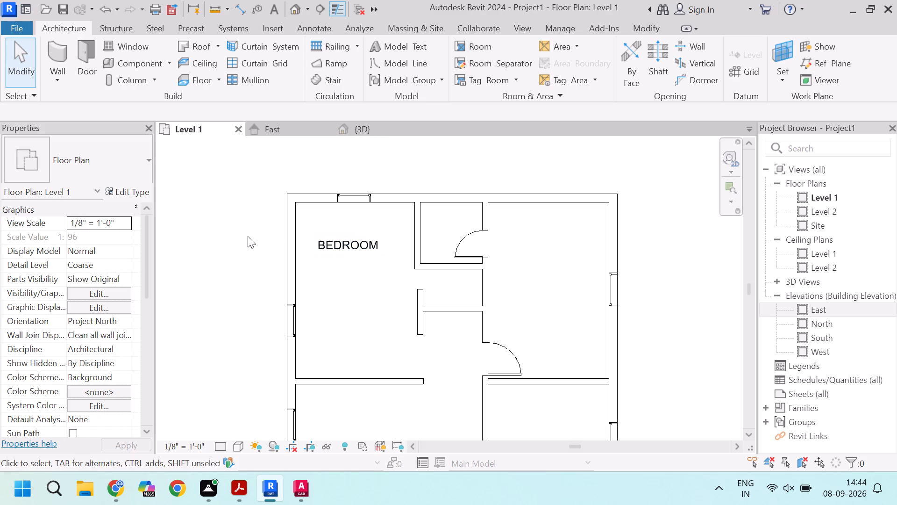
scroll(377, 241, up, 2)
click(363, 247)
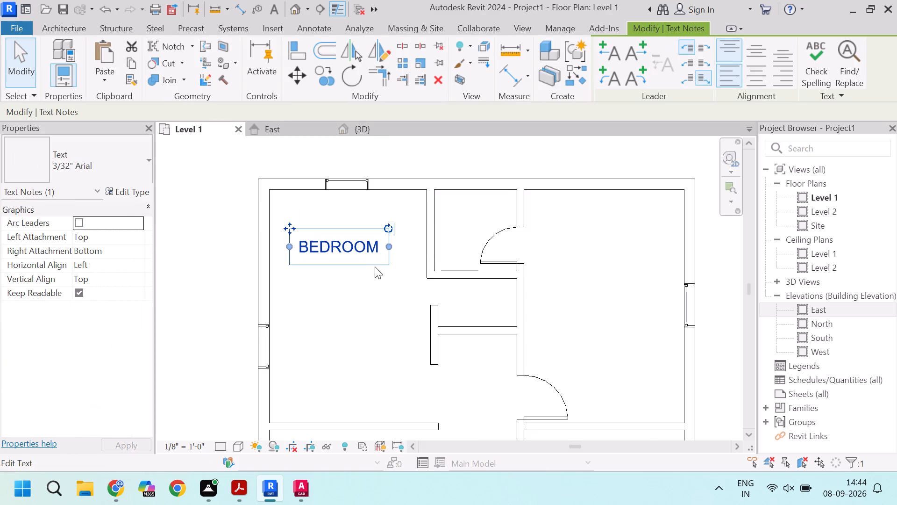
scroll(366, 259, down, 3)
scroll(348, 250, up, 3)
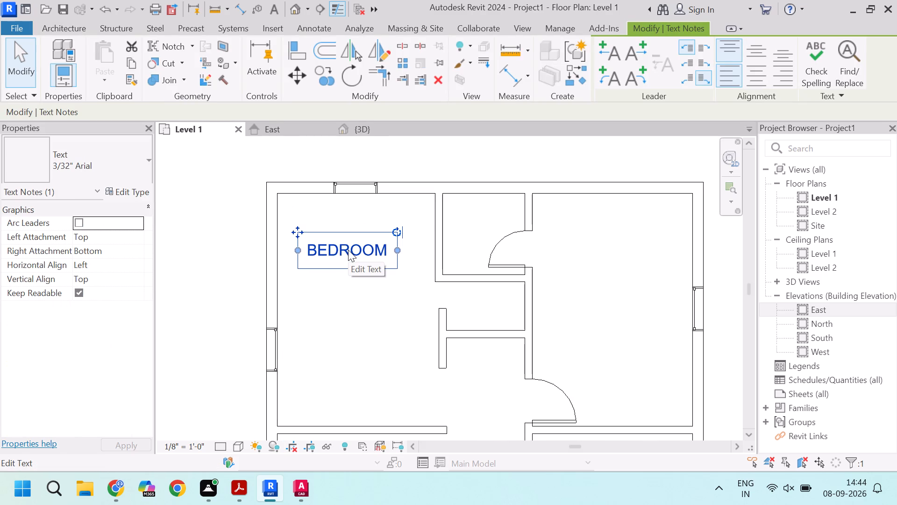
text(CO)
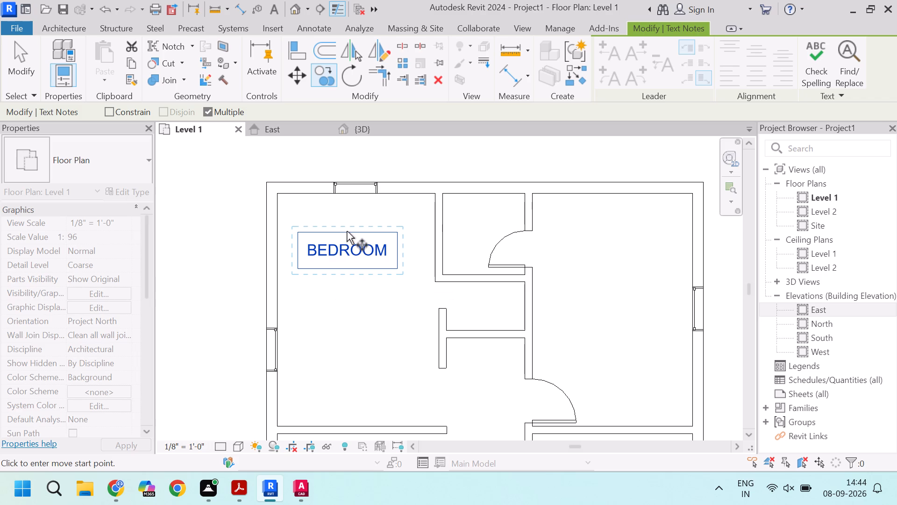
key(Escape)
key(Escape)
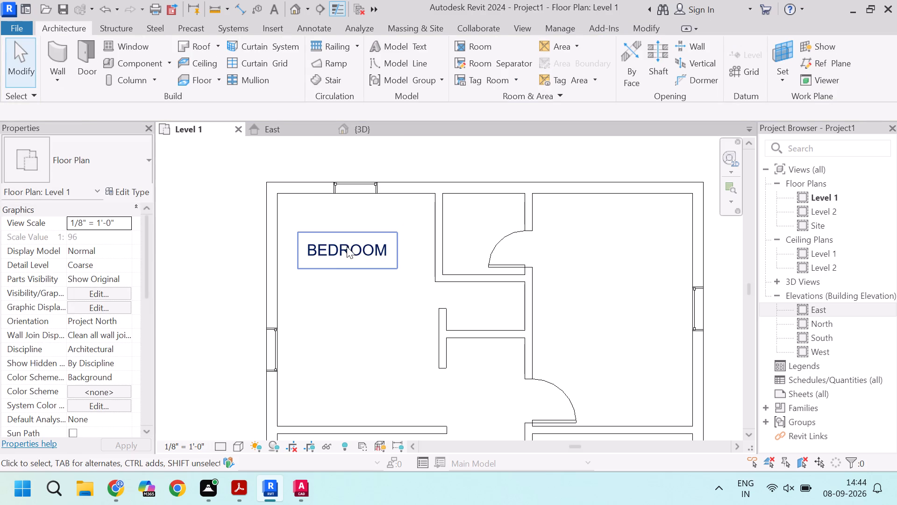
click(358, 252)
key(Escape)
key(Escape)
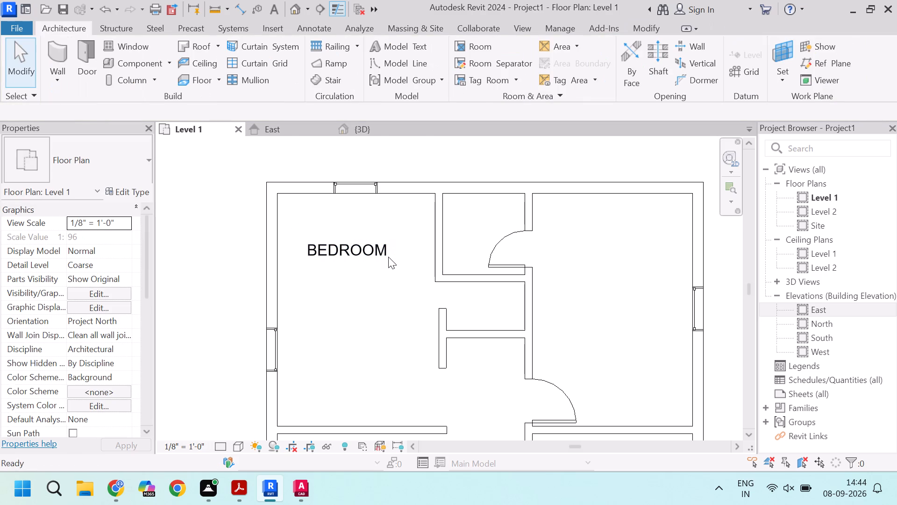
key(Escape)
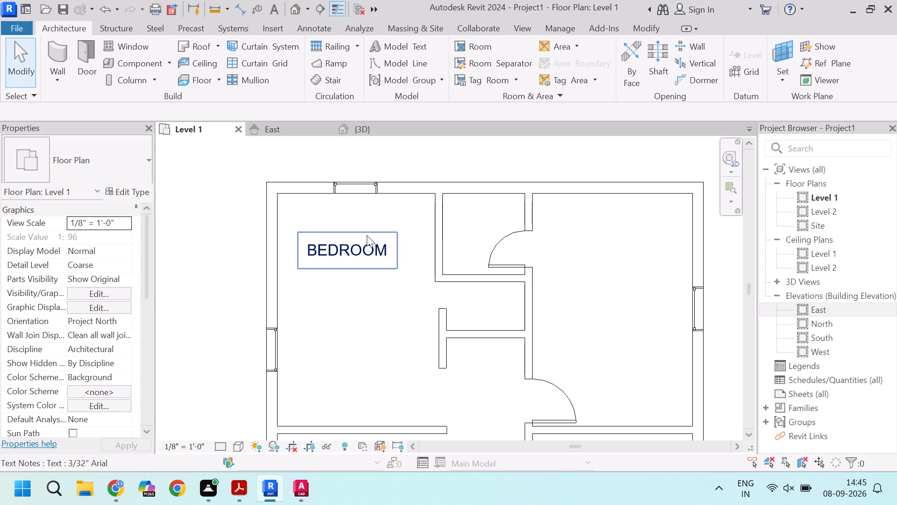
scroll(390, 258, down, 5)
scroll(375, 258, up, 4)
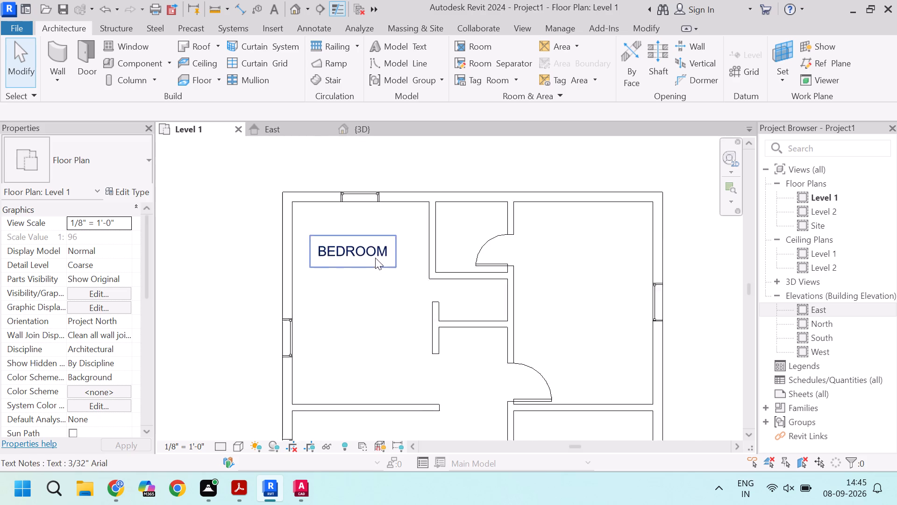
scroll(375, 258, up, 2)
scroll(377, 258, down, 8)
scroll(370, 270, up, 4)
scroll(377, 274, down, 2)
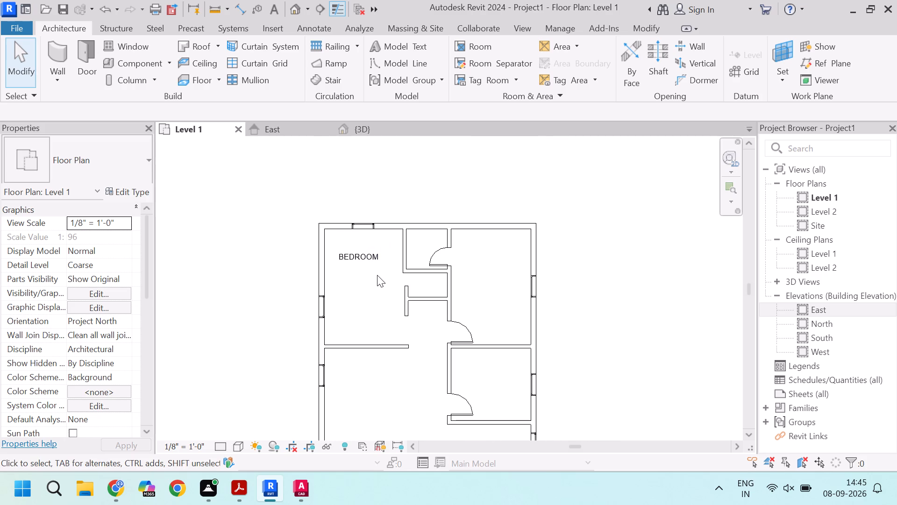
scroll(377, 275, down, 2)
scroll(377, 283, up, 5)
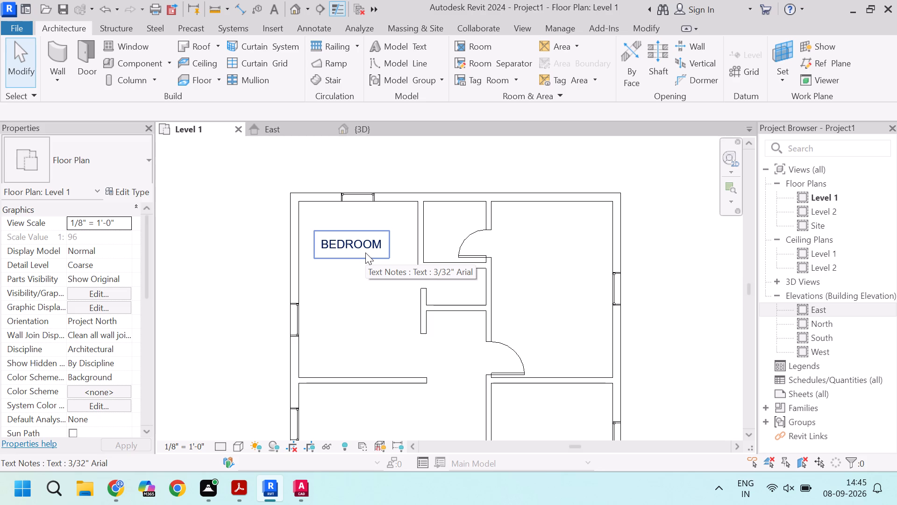
Replace the BEDROOM text note in the upper-left room of the plan with KITCHEN/DINING.
click(344, 247)
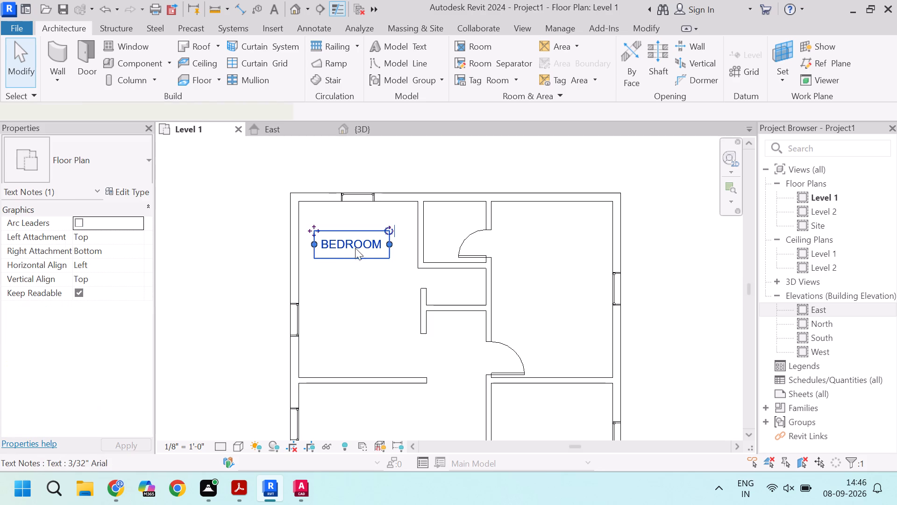
double_click(373, 241)
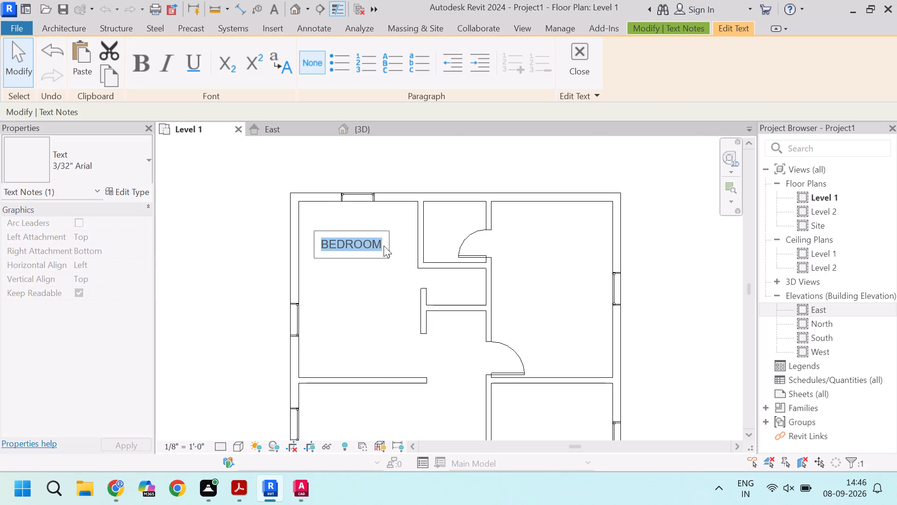
text(KI)
text(TCHEN)
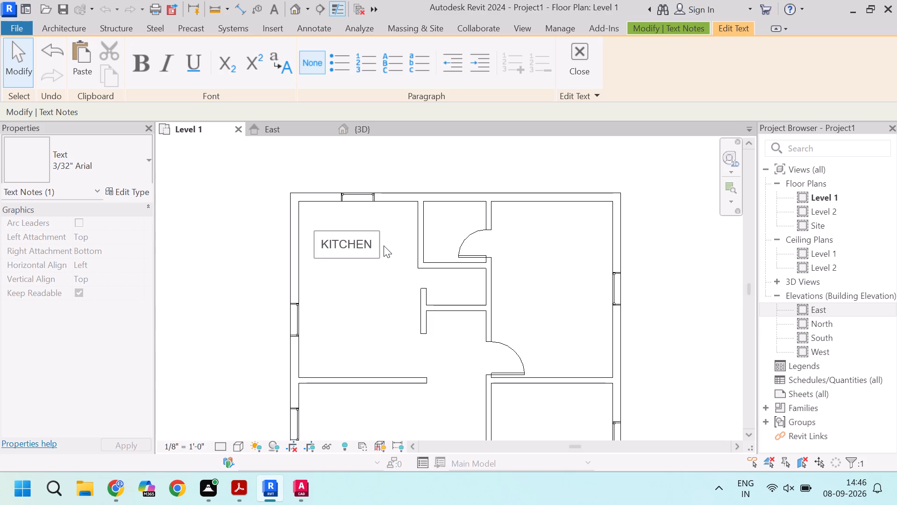
text(/DI)
text(NING)
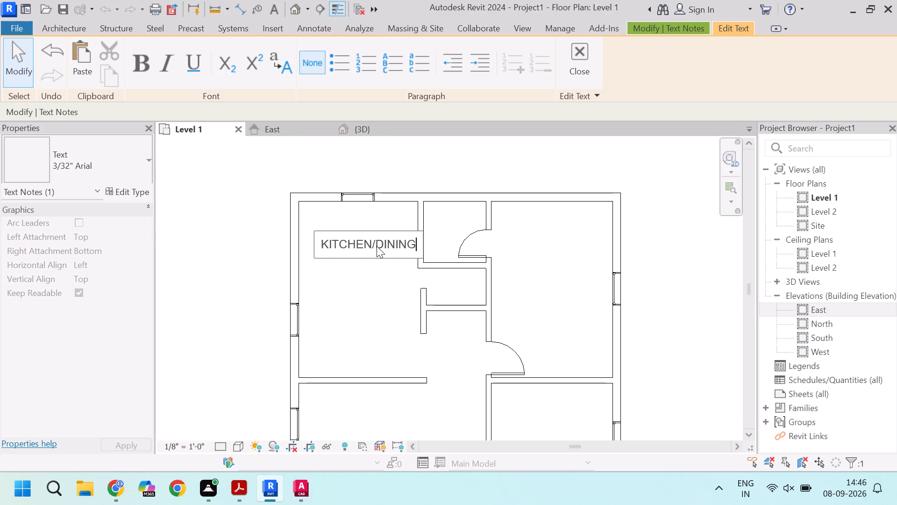
Add a second line reading 11'0"X16'0" to the KITCHEN/DINING note and finish the text edit.
key(Return)
text(11)
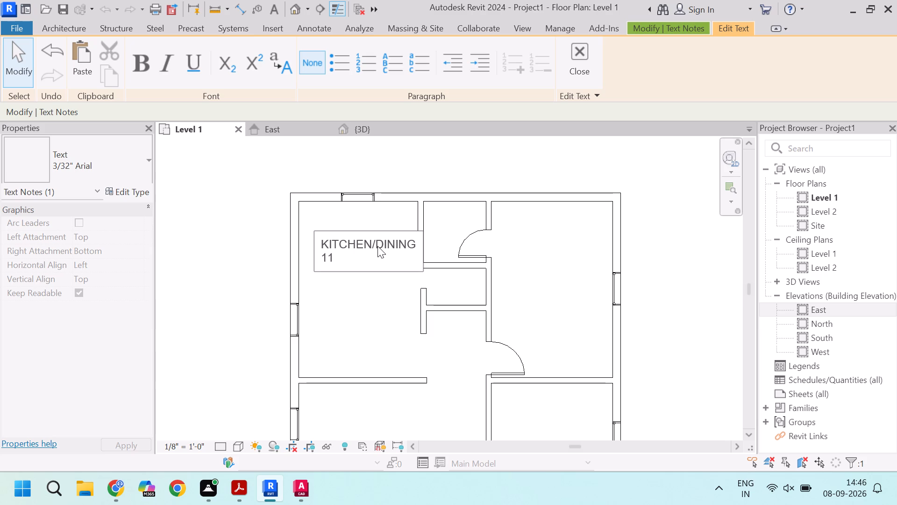
key(apostrophe)
key(0)
key(shift+quotedbl)
key(x)
text(16)
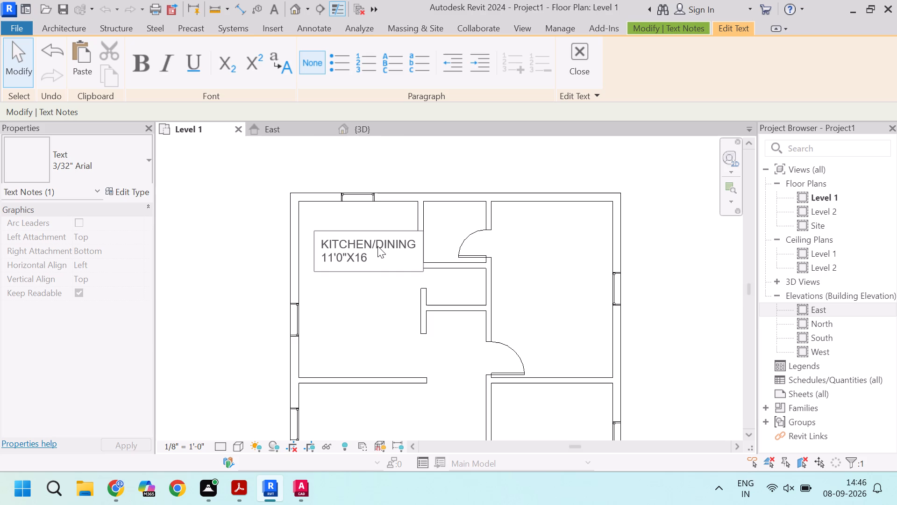
key(apostrophe)
key(0)
key(shift+quotedbl)
click(354, 303)
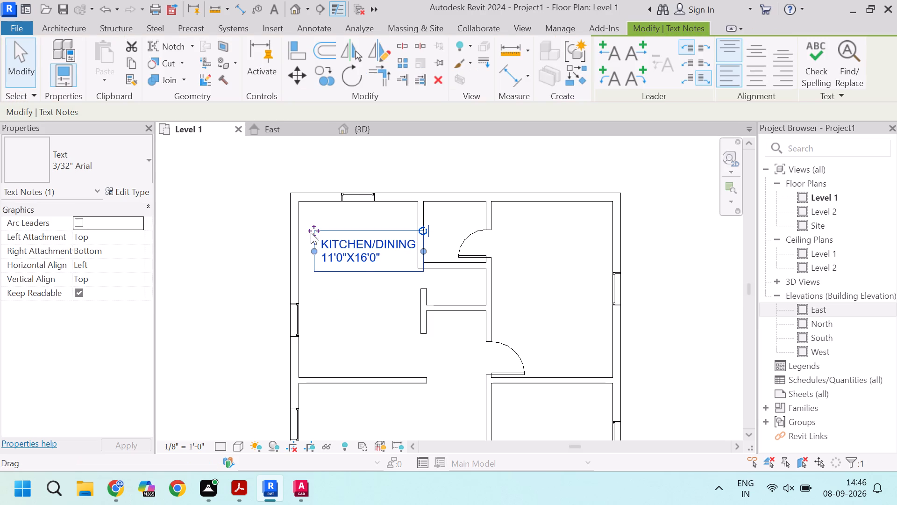
Move the KITCHEN/DINING note down and slightly toward the exterior wall so it fits inside its room.
drag(310, 231, 308, 250)
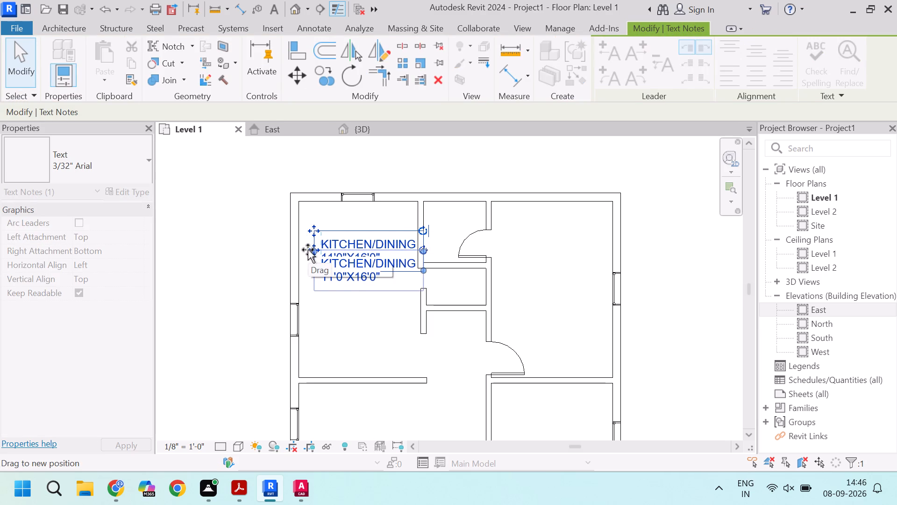
drag(308, 250, 299, 257)
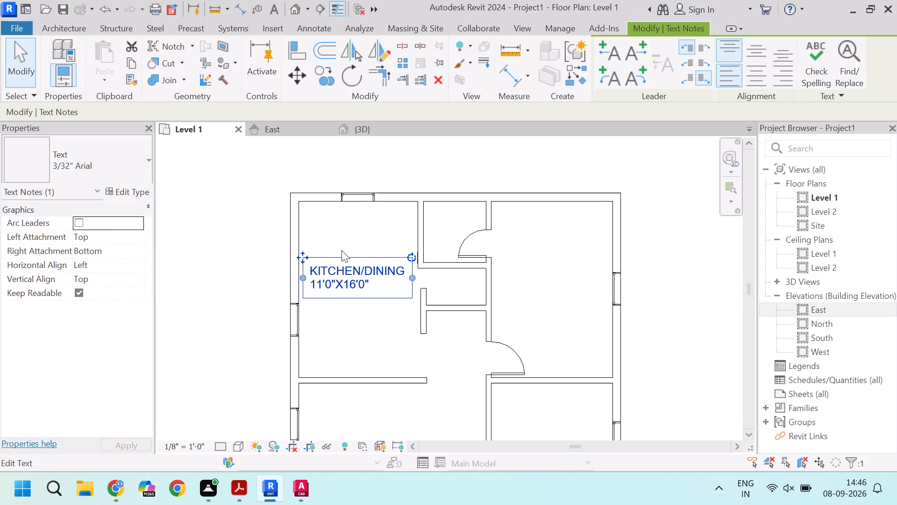
key(Escape)
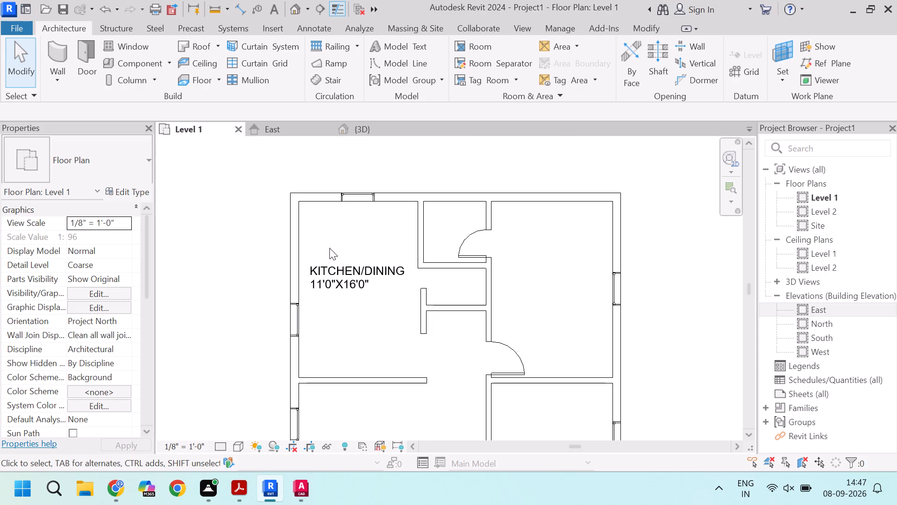
Copy the KITCHEN/DINING note in multiple mode into the small top-centre room, the large upper-right room and the small space between them.
scroll(379, 278, up, 2)
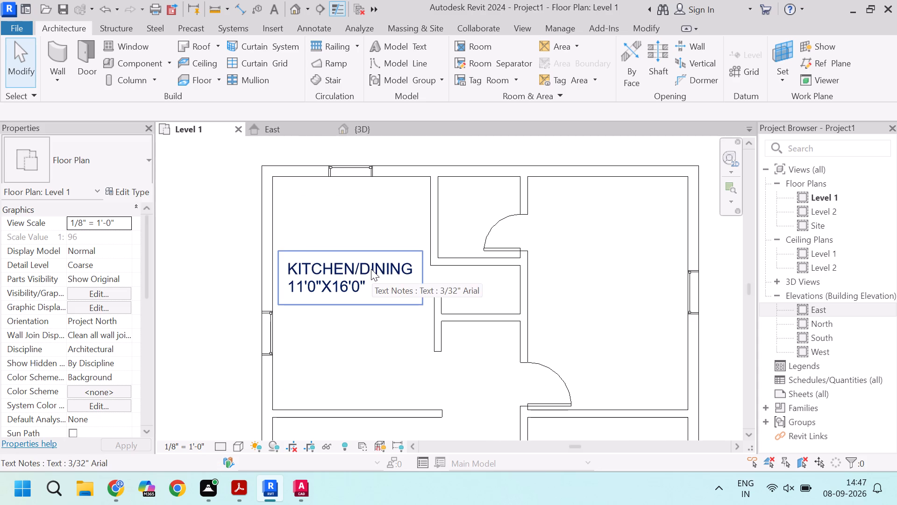
click(371, 269)
scroll(323, 262, up, 1)
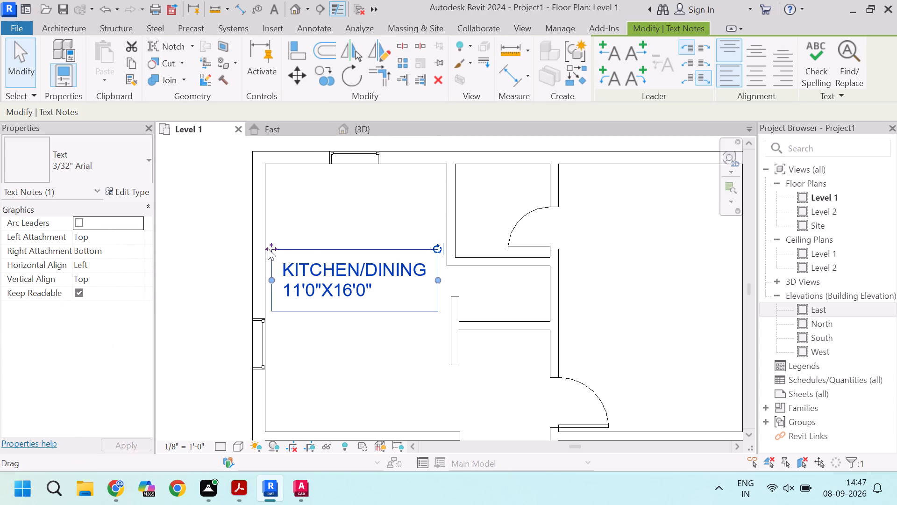
scroll(311, 255, up, 1)
scroll(304, 255, down, 3)
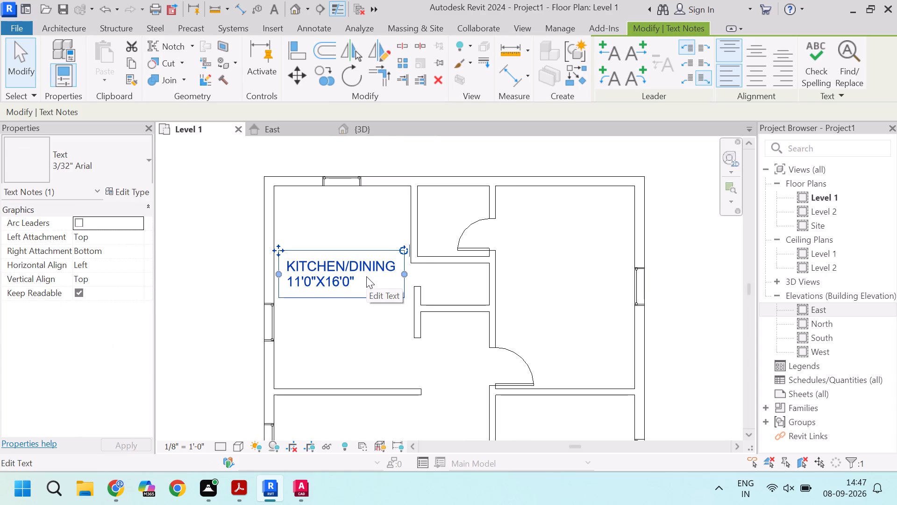
text(CO)
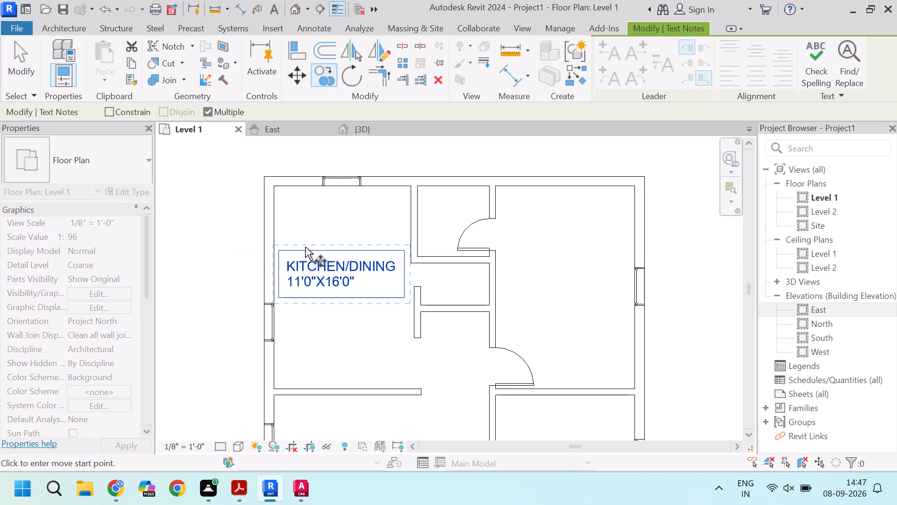
click(337, 260)
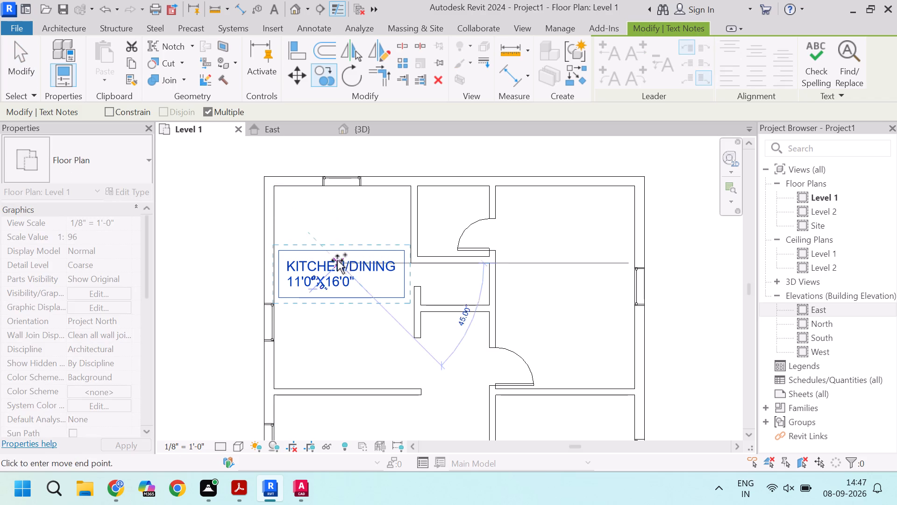
scroll(420, 216, up, 2)
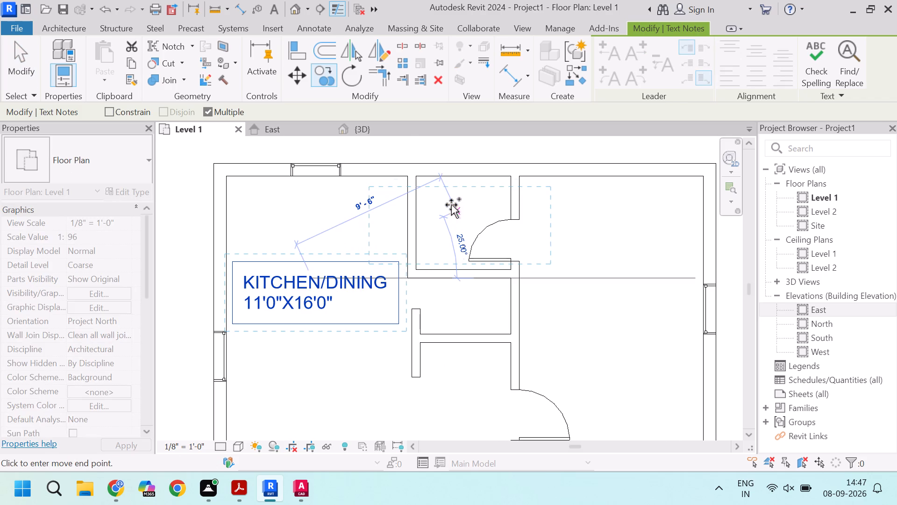
click(451, 203)
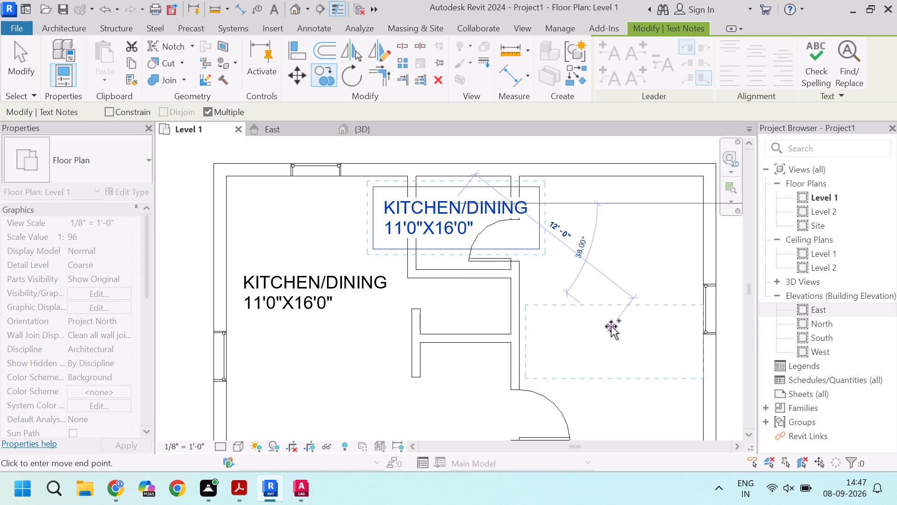
click(611, 326)
click(470, 298)
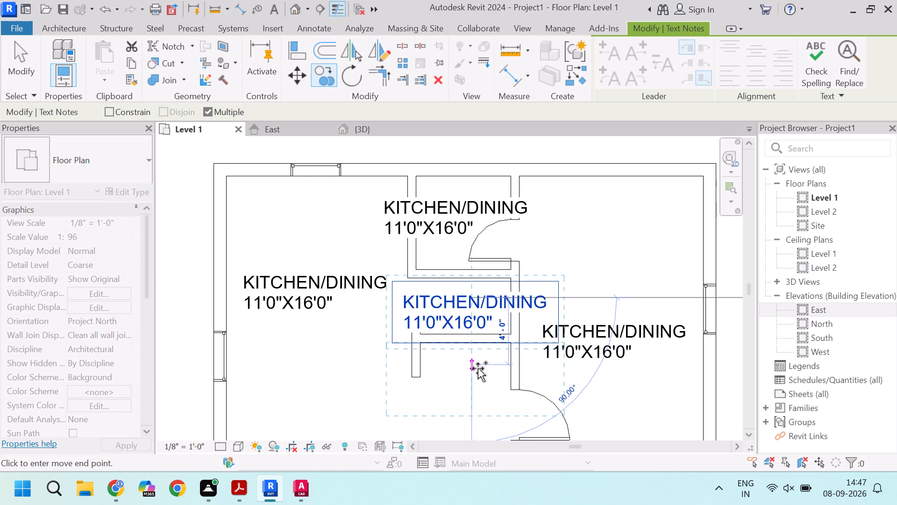
Place further copies of the note in the large middle-left room and in the room directly below the upper-right room.
scroll(478, 368, up, 2)
scroll(417, 317, down, 10)
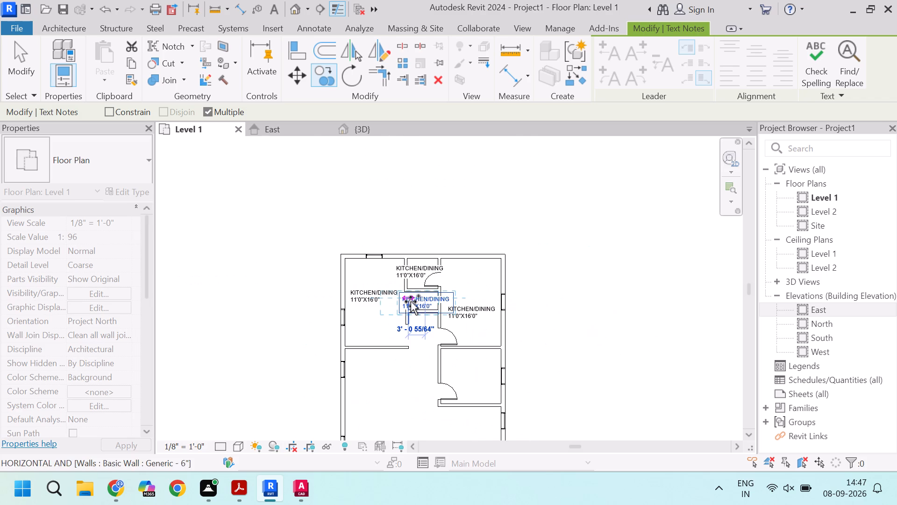
click(389, 411)
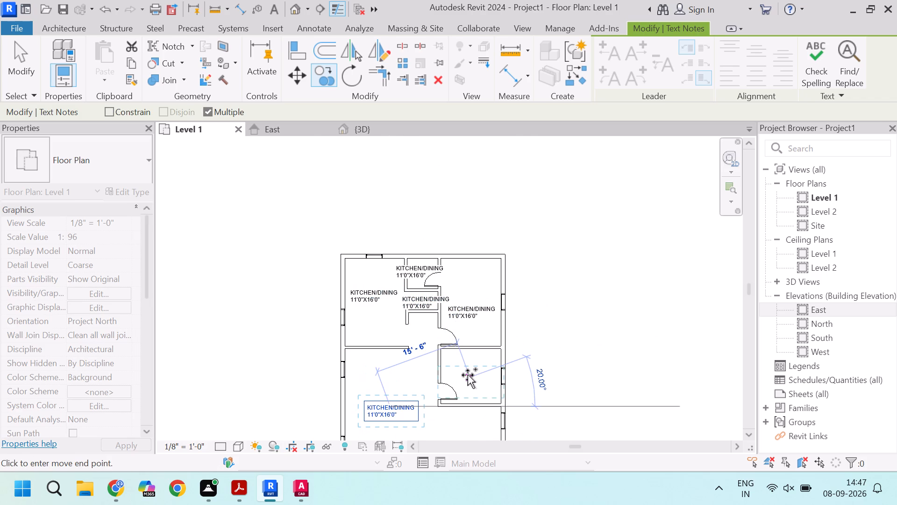
scroll(471, 375, up, 2)
click(477, 375)
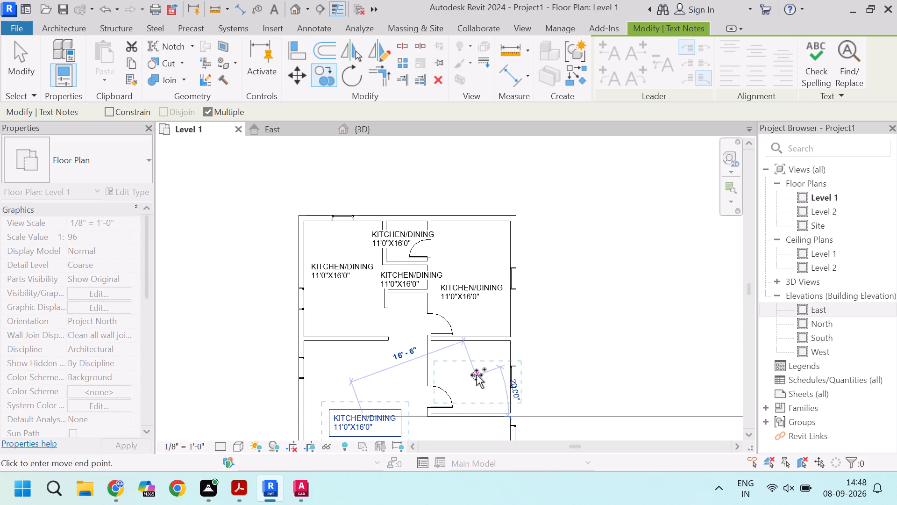
Place the last two note copies in the bottom-left and bottom-right rooms of the plan and end the copying.
scroll(451, 294, down, 4)
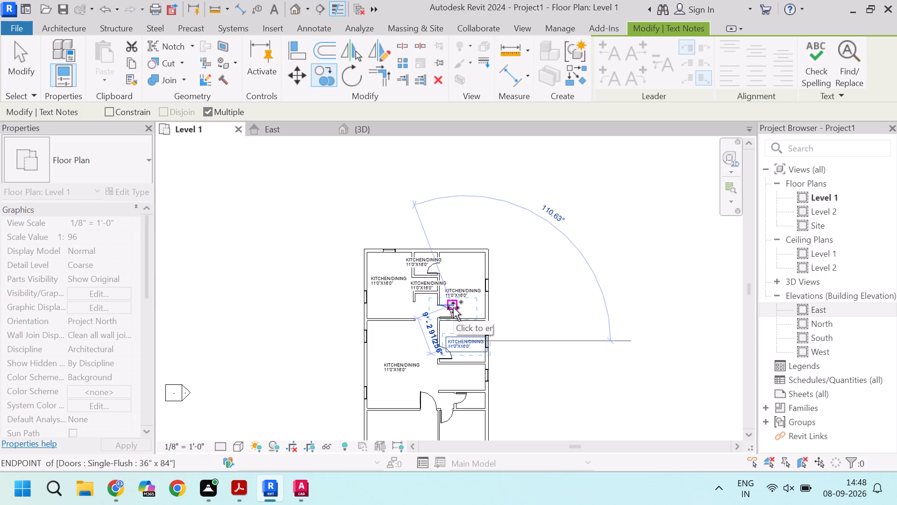
scroll(453, 308, down, 3)
scroll(463, 353, up, 4)
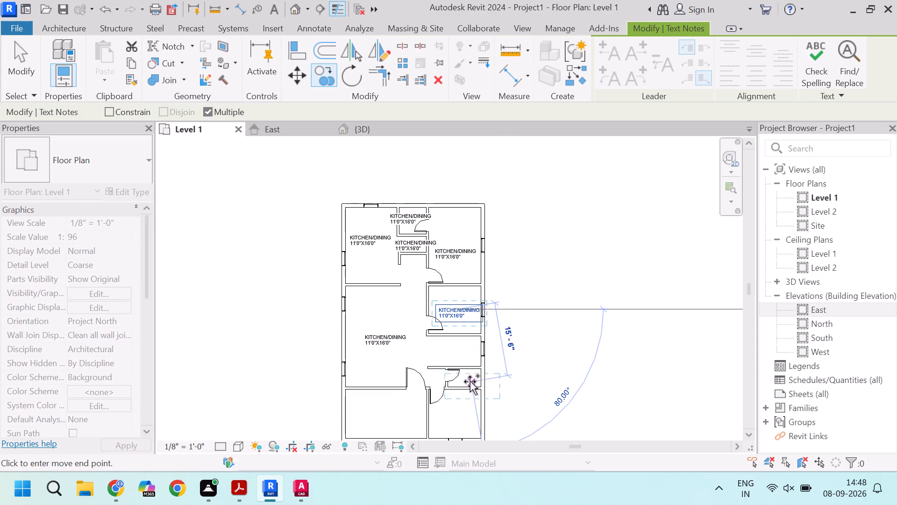
scroll(470, 388, up, 4)
middle_drag(447, 387, 436, 306)
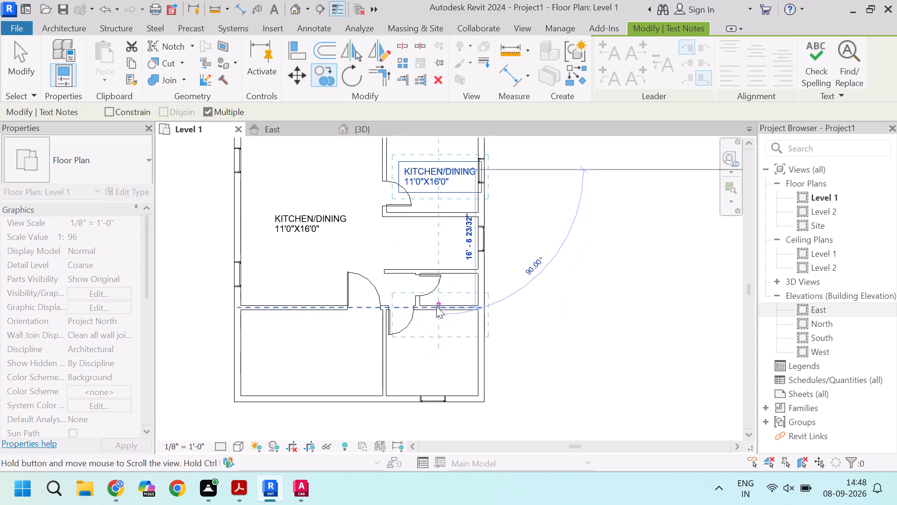
click(302, 346)
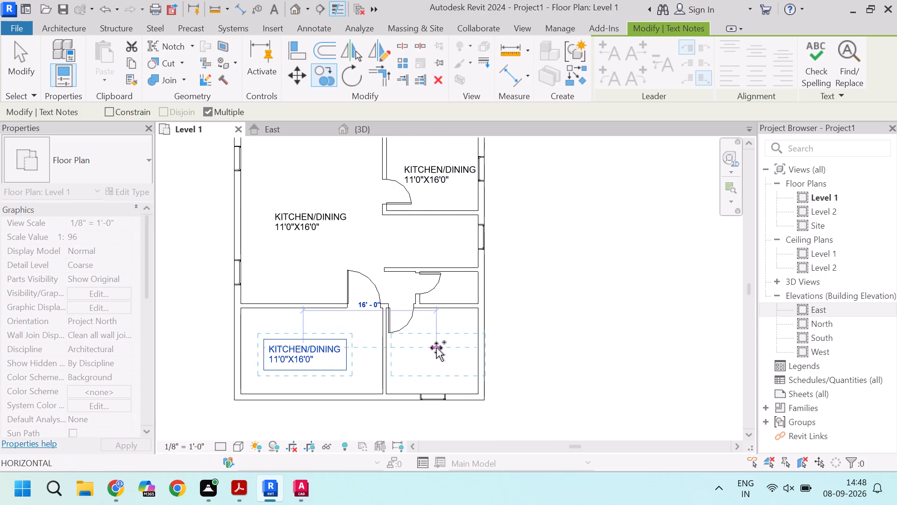
click(436, 348)
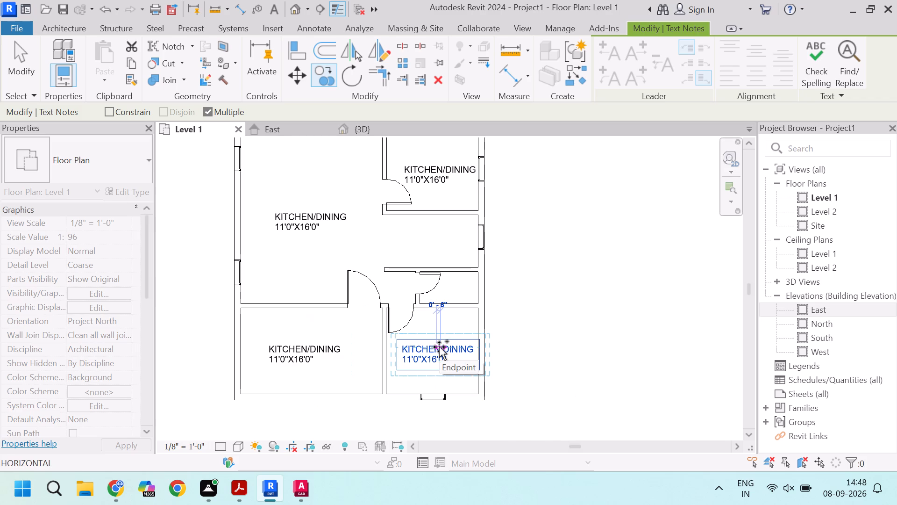
scroll(448, 290, up, 2)
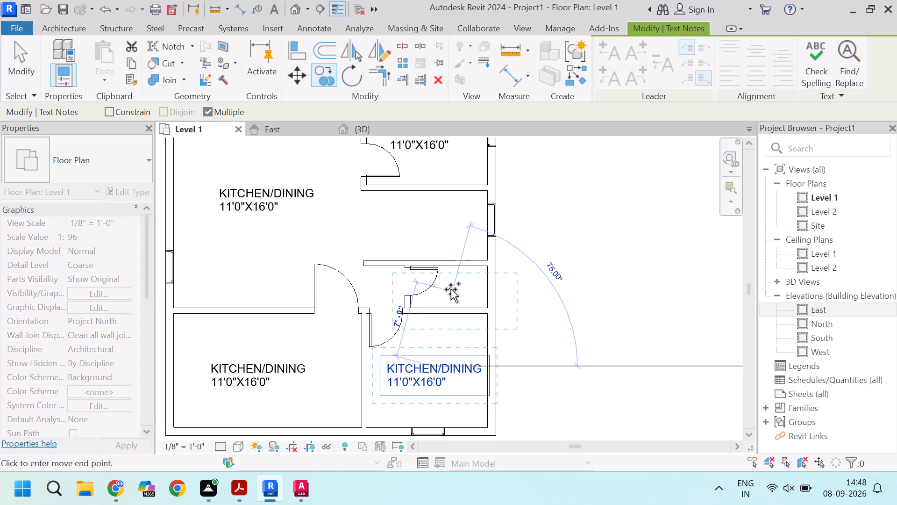
key(Escape)
key(Escape)
Replace the KITCHEN/DINING name with BEDROOM in the note of the bottom-right room.
scroll(460, 320, down, 2)
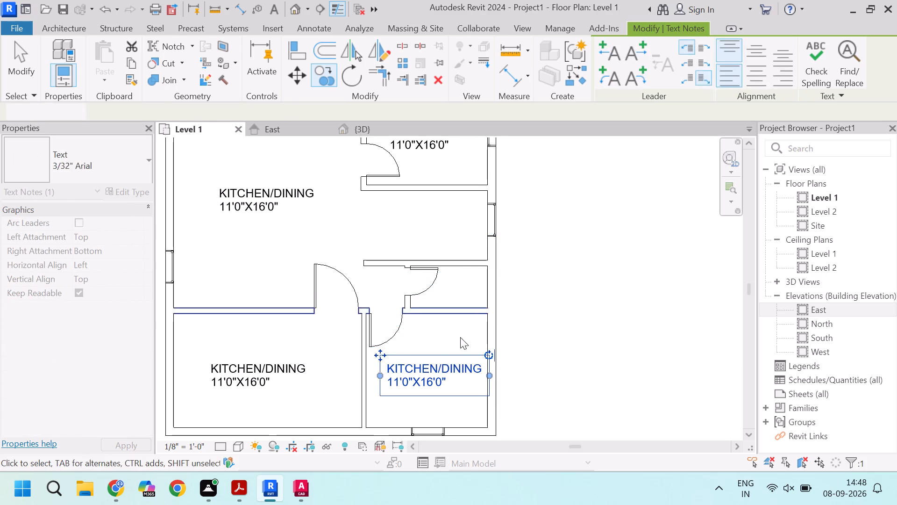
scroll(451, 361, up, 2)
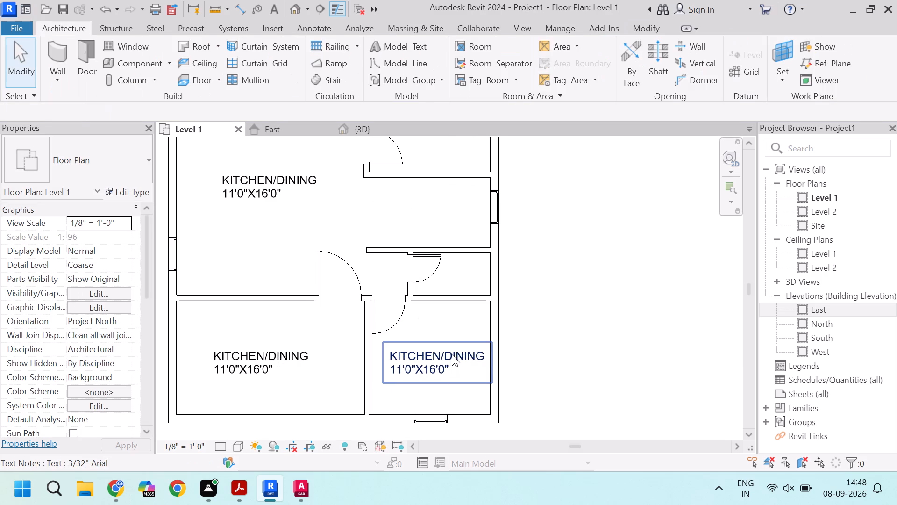
click(456, 350)
double_click(468, 353)
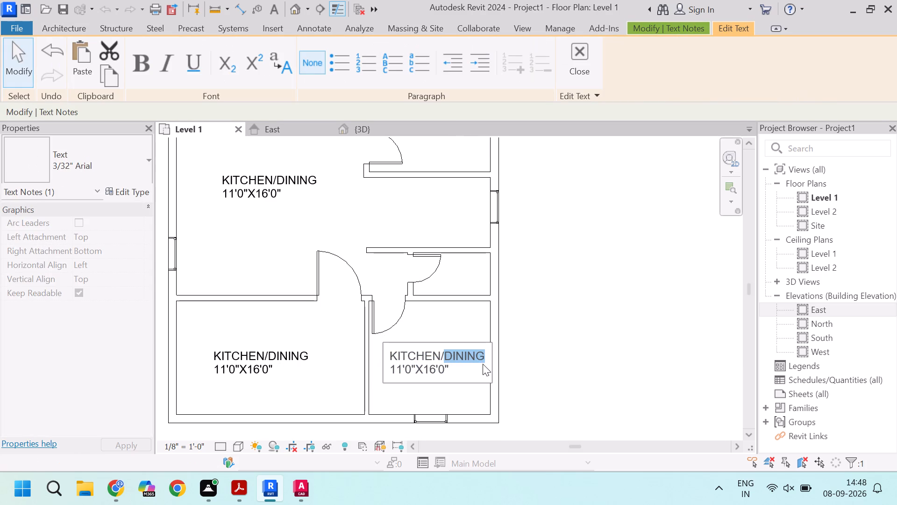
key(BackSpace)
key(BackSpace)
key(BackSpace)
key(BackSpace)
key(BackSpace)
key(BackSpace)
key(BackSpace)
key(BackSpace)
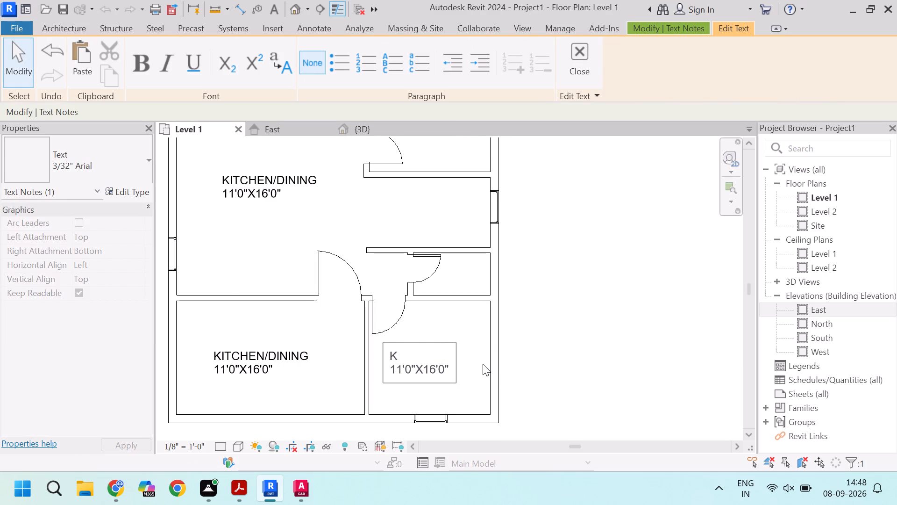
key(BackSpace)
text(BEDROOM)
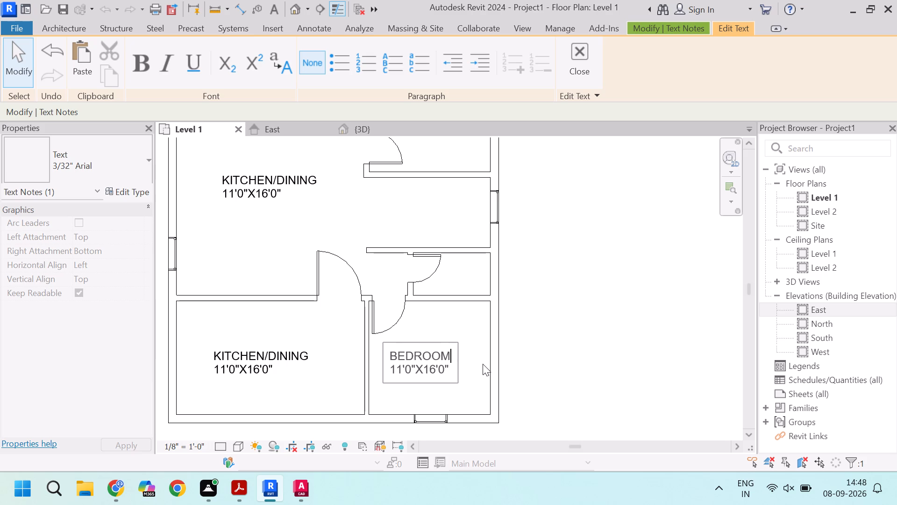
Change the BEDROOM note's dimension line to 11'0"X10'6" and finish the text edit.
click(440, 366)
key(BackSpace)
key(BackSpace)
text(0')
key(Right)
key(BackSpace)
key(6)
click(470, 329)
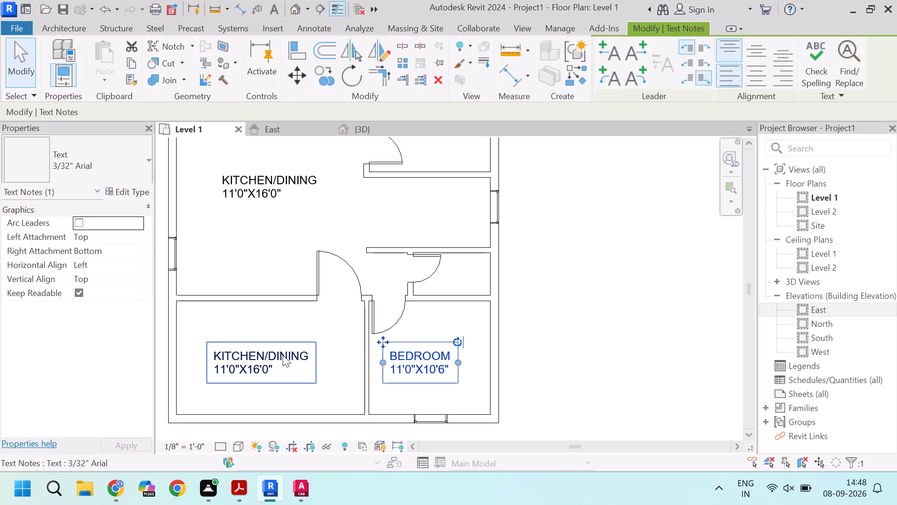
Replace the KITCHEN/DINING name with PARKING in the note of the bottom-left room.
double_click(283, 355)
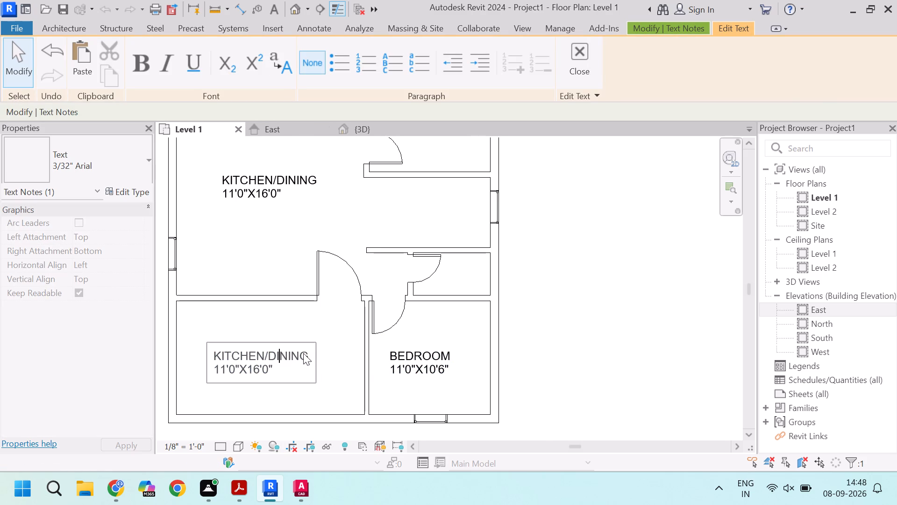
click(307, 352)
key(BackSpace)
key(BackSpace)
key(BackSpace)
key(BackSpace)
key(BackSpace)
key(BackSpace)
key(BackSpace)
key(BackSpace)
key(BackSpace)
key(BackSpace)
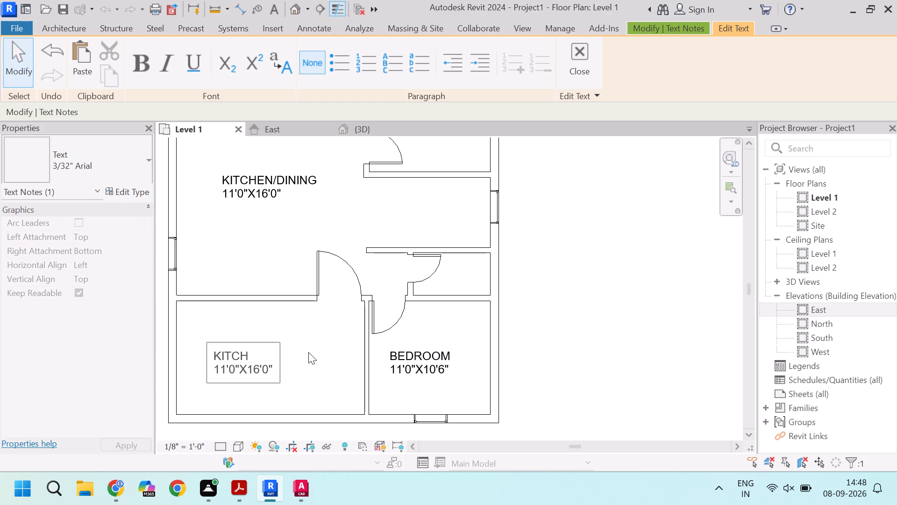
key(BackSpace)
key(BackSpace)
key(BackSpace)
key(BackSpace)
key(BackSpace)
key(p)
text(ARKING)
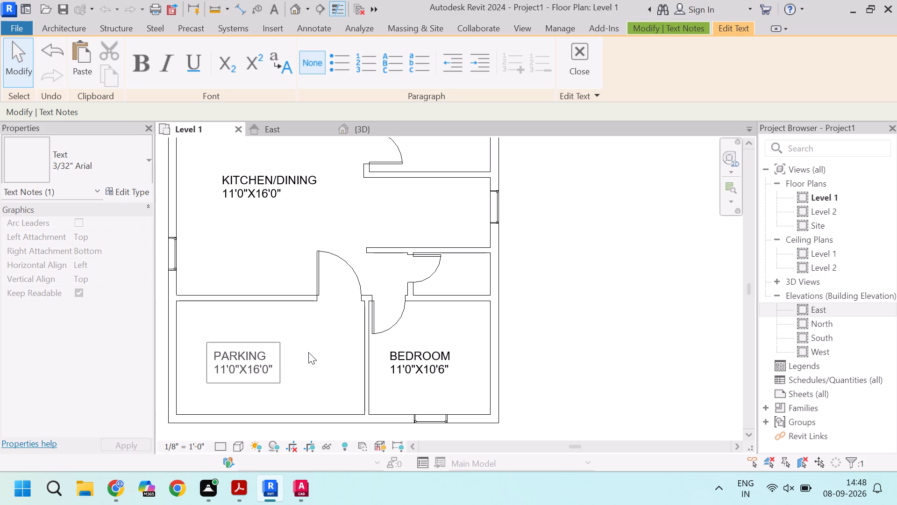
Change the PARKING note's dimension line to 17'1"X11'0" and finish the text edit.
click(225, 365)
key(BackSpace)
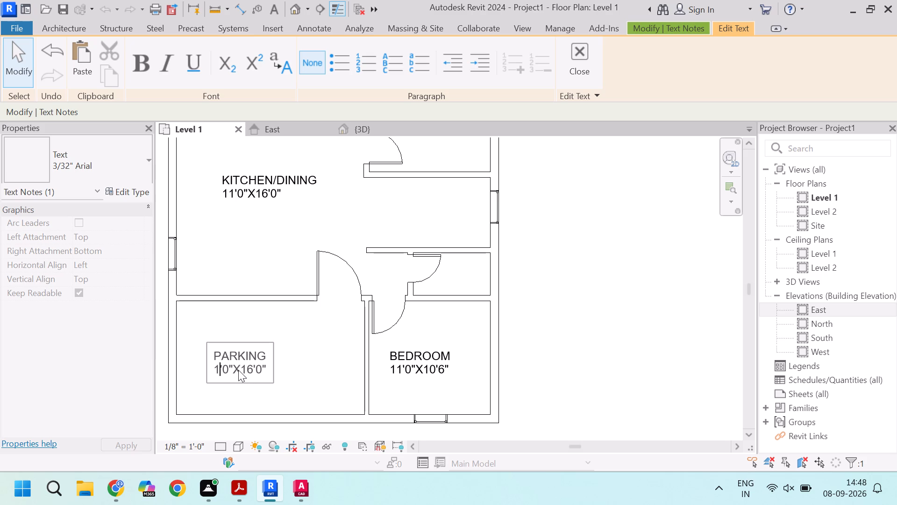
key(7)
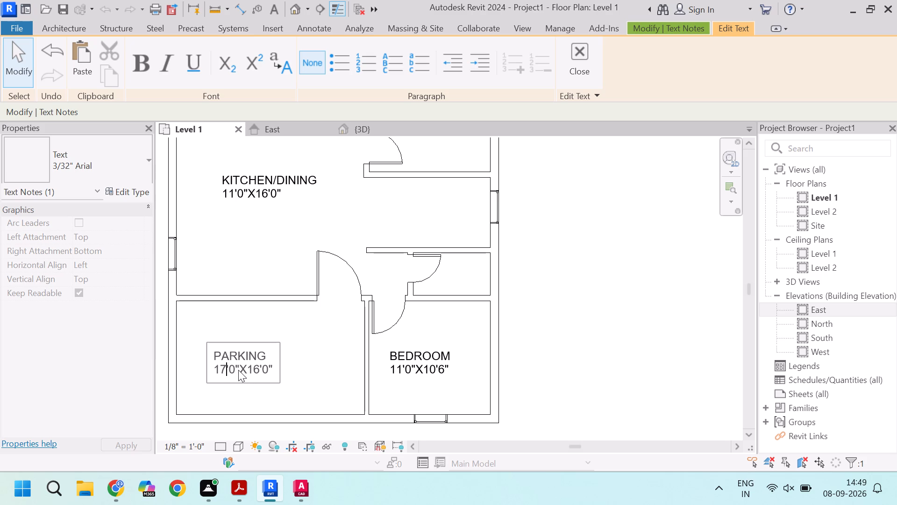
key(Right)
key(Right)
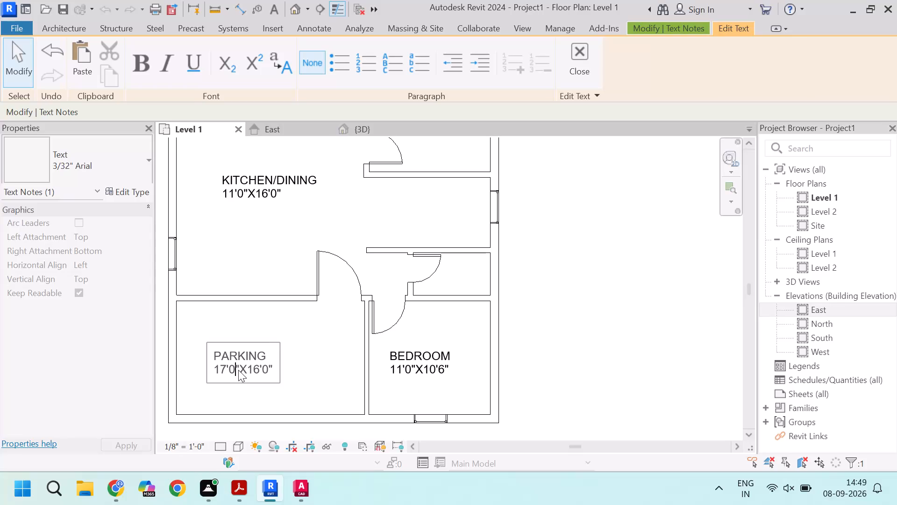
key(BackSpace)
key(1)
key(Right)
key(Right)
key(Right)
key(Right)
key(BackSpace)
key(1)
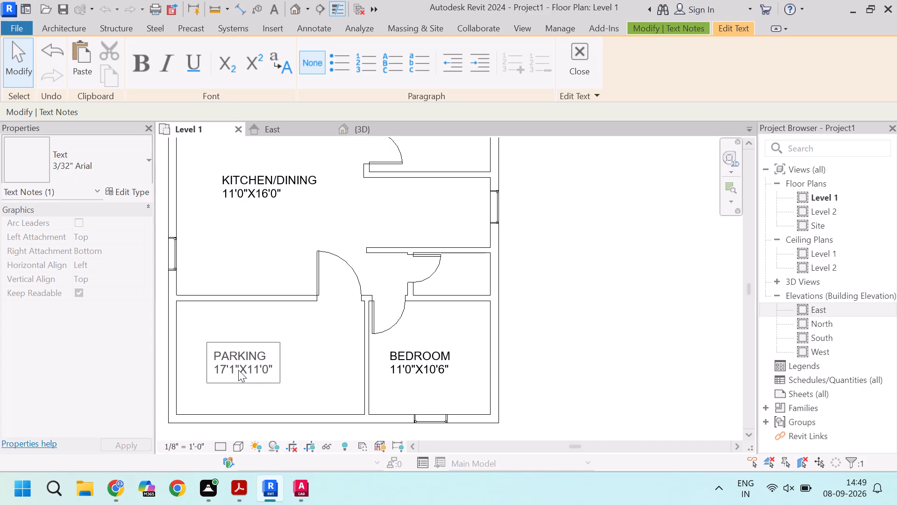
click(301, 336)
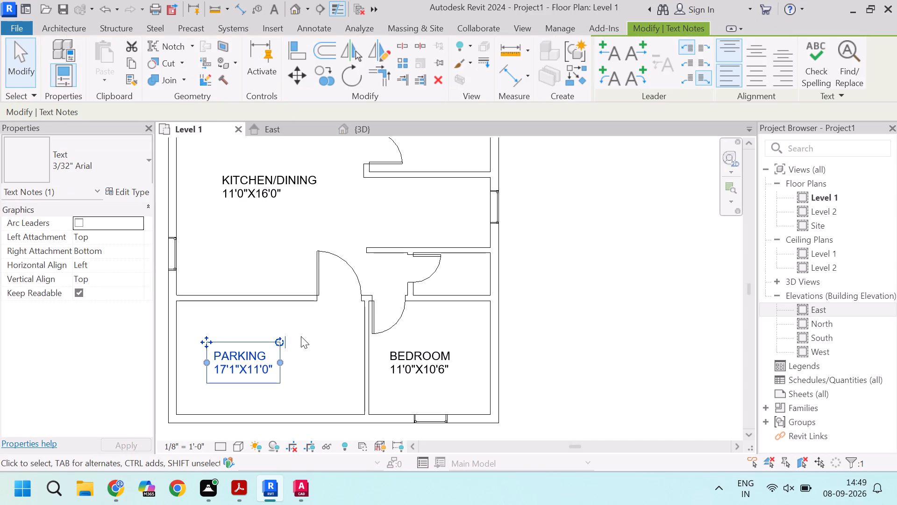
Replace the KITCHEN/DINING name with HALL in the note of the large room above the parking.
scroll(301, 336, down, 1)
double_click(288, 201)
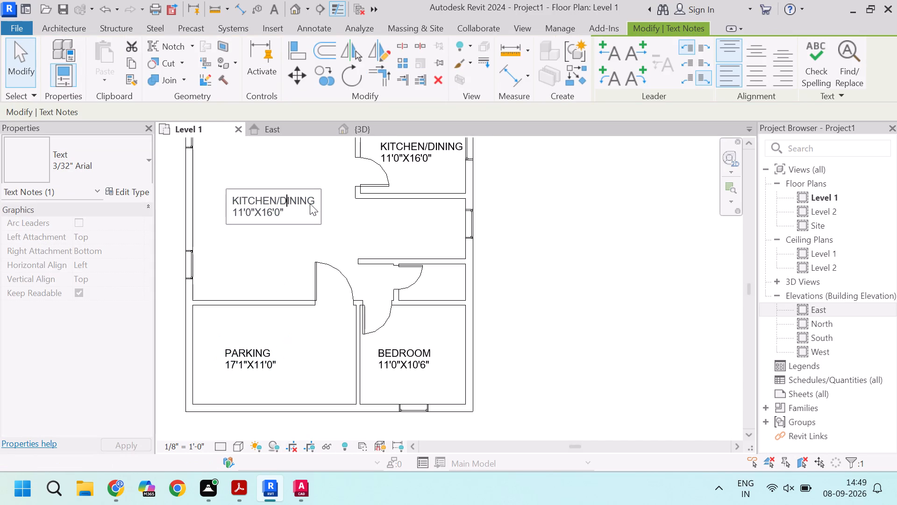
click(311, 201)
key(Right)
key(BackSpace)
key(BackSpace)
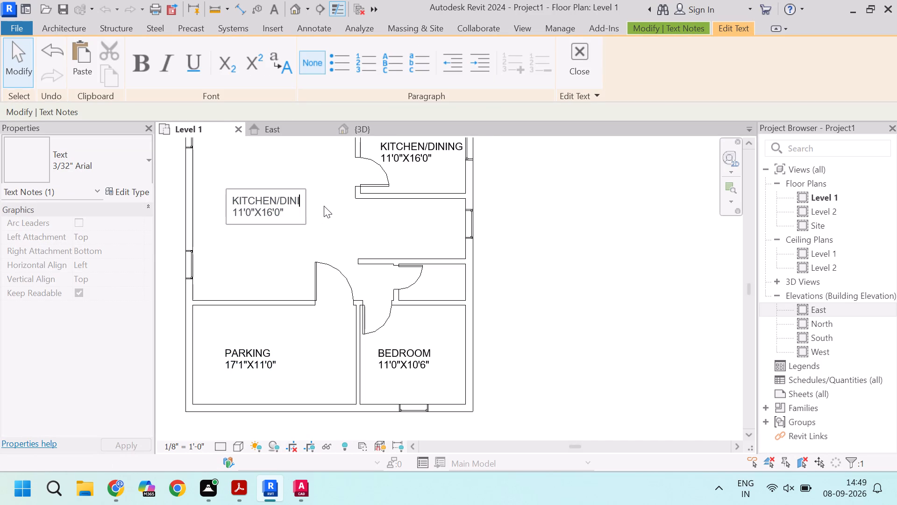
key(BackSpace)
key(BackSpace)
key(BackSpace)
key(BackSpace)
key(BackSpace)
key(BackSpace)
key(BackSpace)
key(BackSpace)
key(BackSpace)
key(BackSpace)
key(BackSpace)
key(BackSpace)
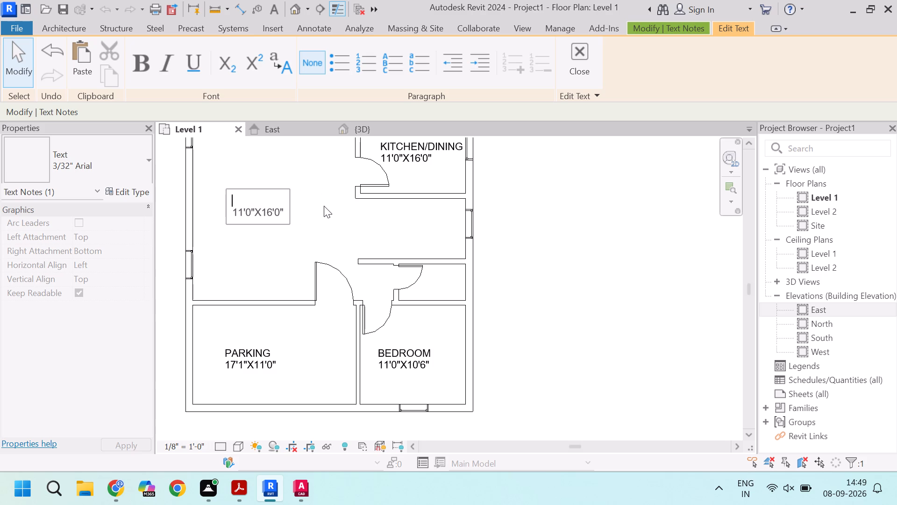
text(HALL)
Indent the HALL name with five leading spaces to centre it over its dimension line.
click(234, 195)
key(space)
key(space)
key(space)
key(space)
key(space)
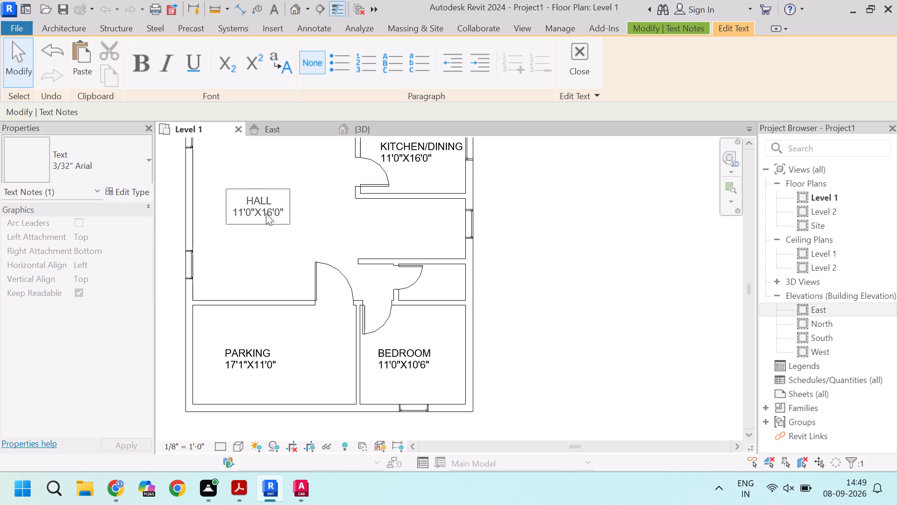
Change the HALL note's dimension line to 17'1"X21'2" and finish the text edit.
click(243, 209)
key(BackSpace)
key(7)
key(Right)
key(Right)
key(BackSpace)
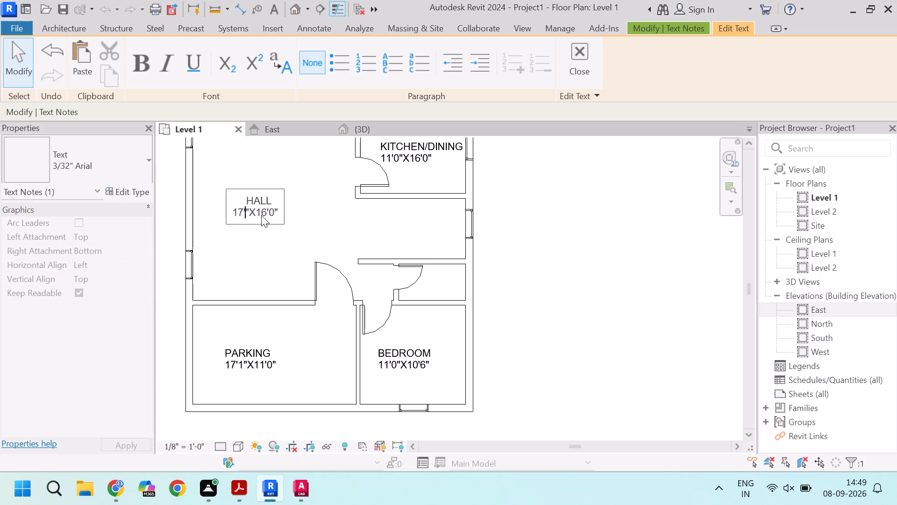
key(1)
key(Right)
key(Right)
key(Right)
key(Right)
key(BackSpace)
key(BackSpace)
text(21)
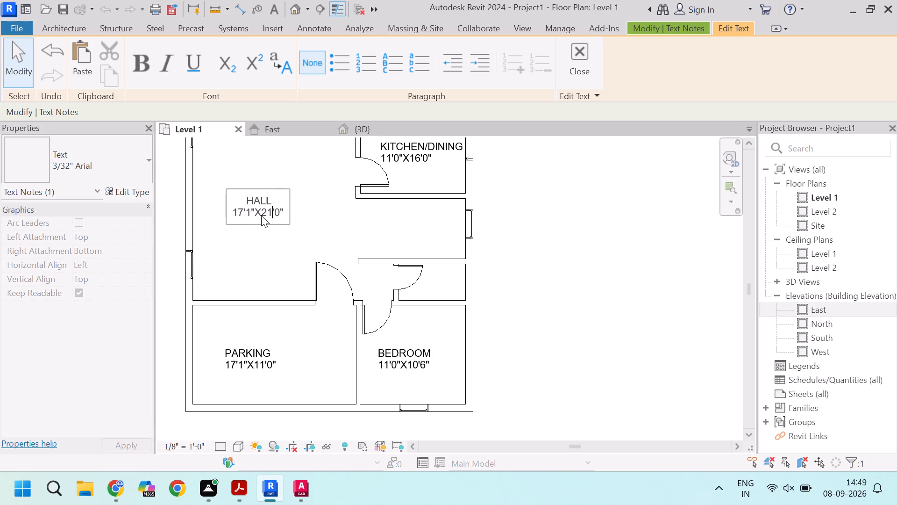
key(Right)
key(Right)
key(Right)
key(Left)
key(BackSpace)
key(2)
click(269, 238)
Replace the KITCHEN/DINING name with BEDROOM in the note of the middle room along the plan's right-hand wall, beside the hall.
scroll(257, 234, down, 2)
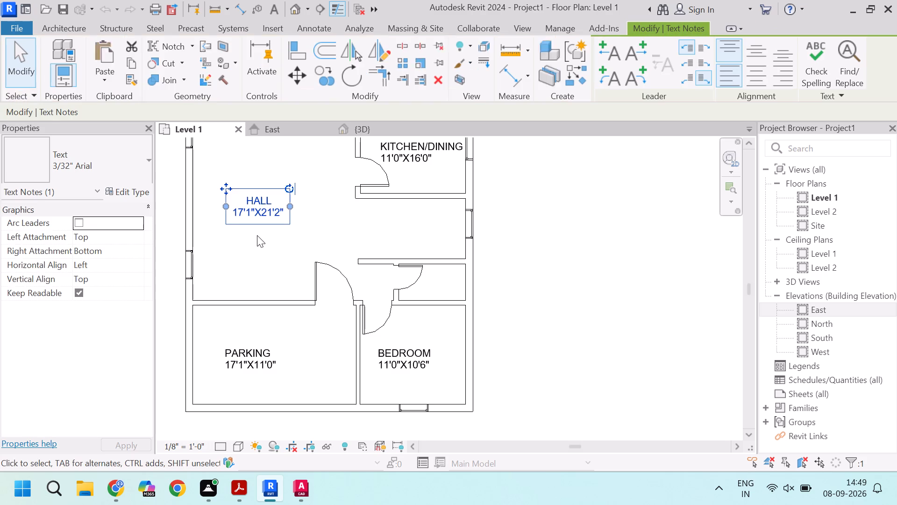
scroll(257, 235, down, 2)
middle_drag(332, 182, 288, 214)
scroll(310, 210, up, 1)
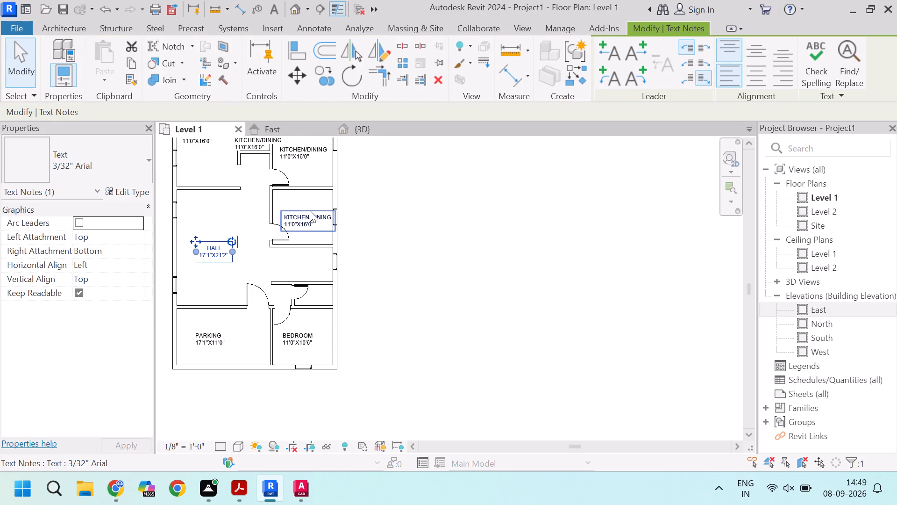
triple_click(313, 223)
click(335, 217)
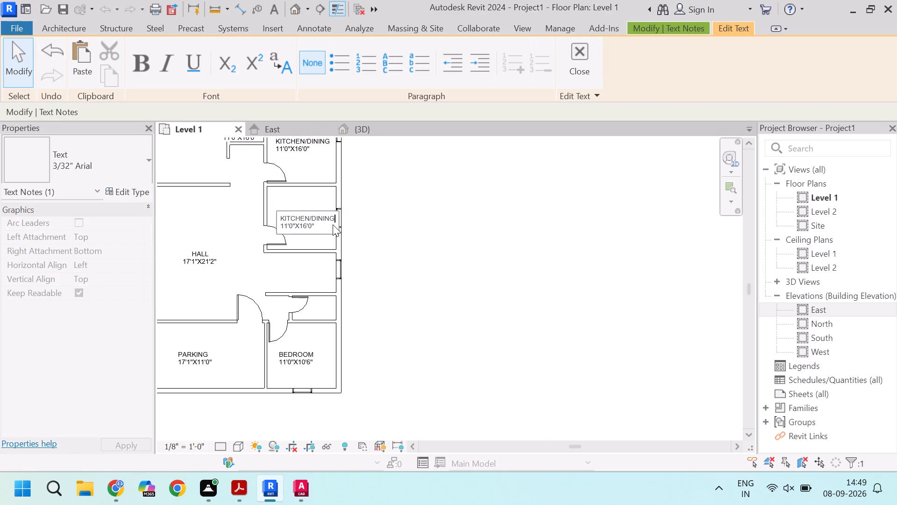
key(BackSpace)
key(BackSpace)
key(BackSpace)
key(BackSpace)
key(BackSpace)
key(BackSpace)
key(BackSpace)
key(BackSpace)
key(BackSpace)
key(BackSpace)
key(BackSpace)
key(BackSpace)
key(BackSpace)
key(BackSpace)
text(BEDRR)
key(BackSpace)
text(OOM)
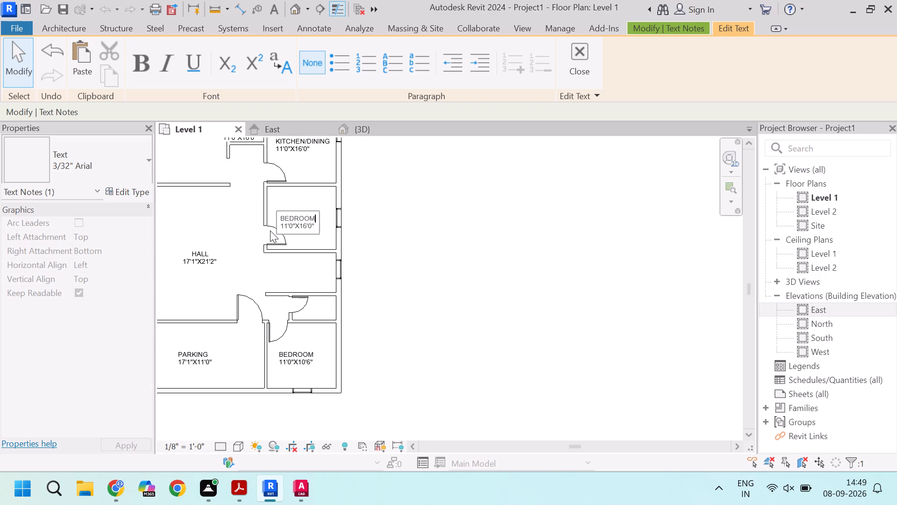
Change the dimension line of this BEDROOM note beside the hall to 11'0"X10'0" and finish the text edit.
scroll(317, 225, up, 3)
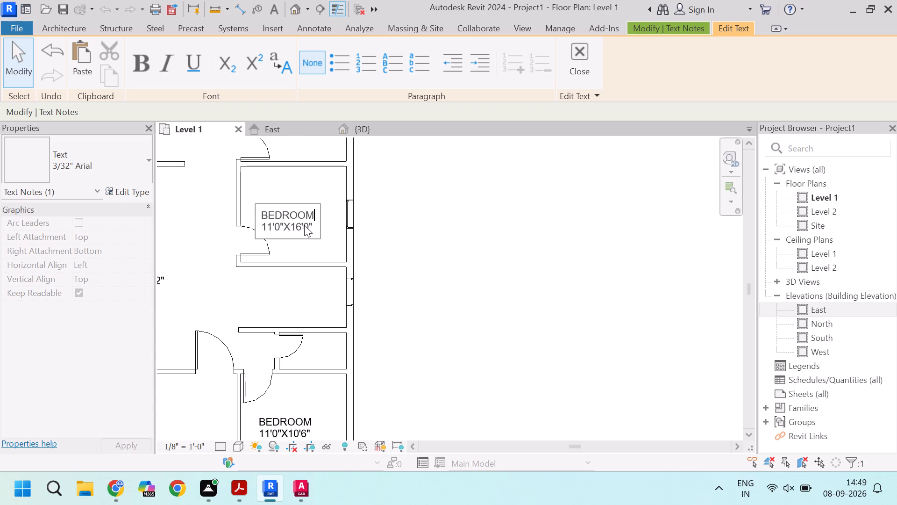
click(304, 225)
key(Left)
key(BackSpace)
key(0)
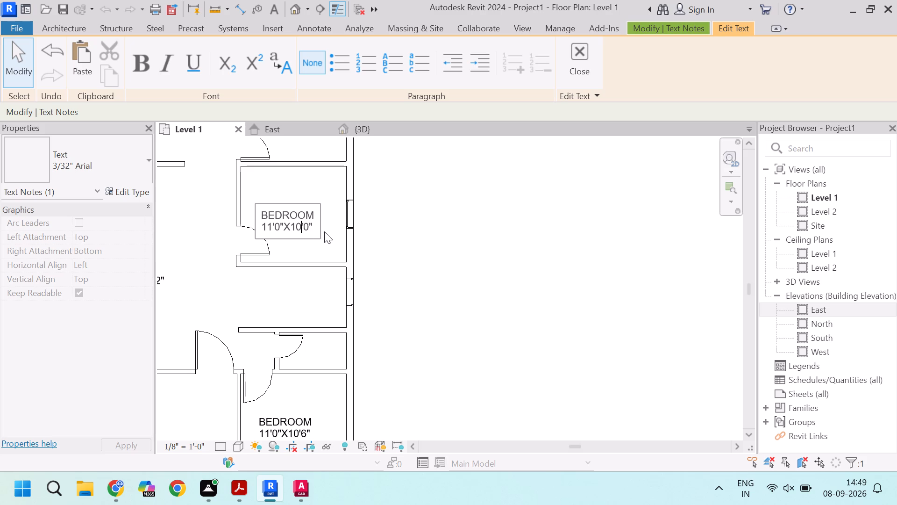
click(325, 231)
click(318, 245)
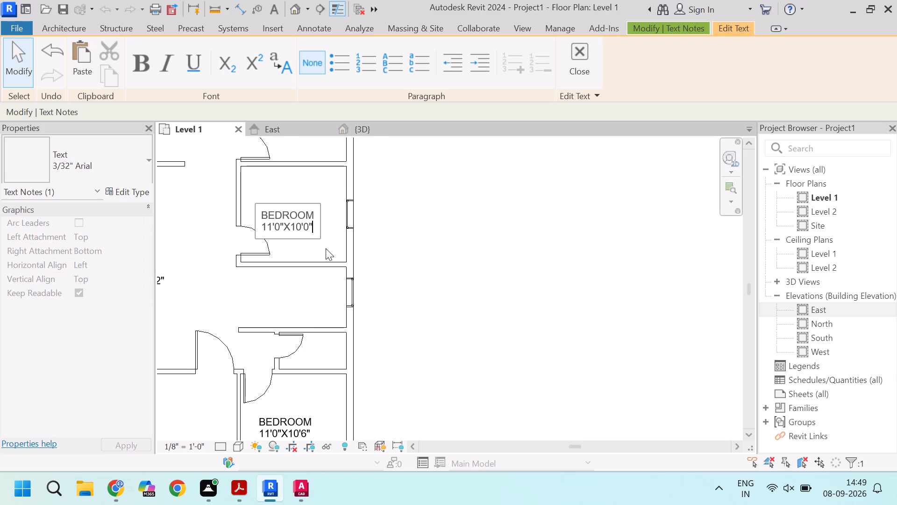
double_click(326, 249)
key(Escape)
Replace the KITCHEN/DINING name with TOILET in the note of the small room along the plan's upper wall, between the two larger rooms.
scroll(329, 254, down, 5)
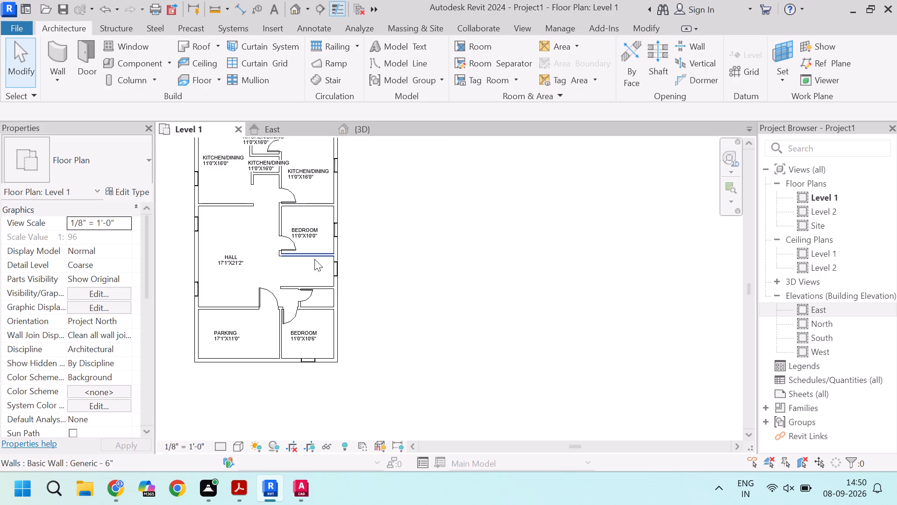
scroll(310, 264, up, 2)
scroll(312, 264, down, 2)
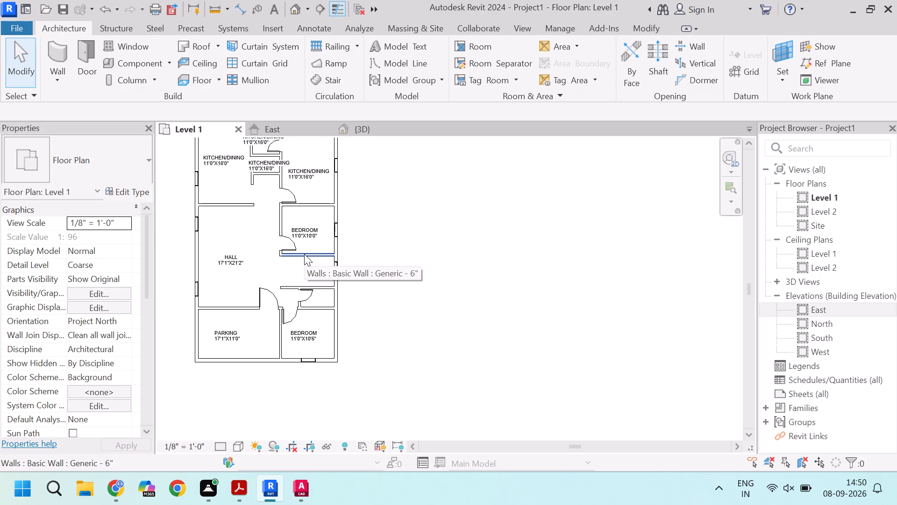
scroll(266, 171, up, 4)
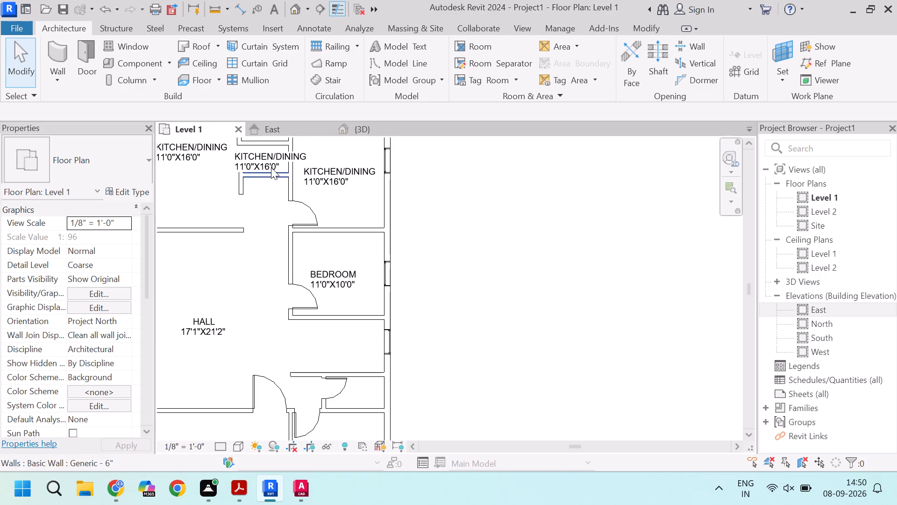
middle_drag(271, 167, 298, 257)
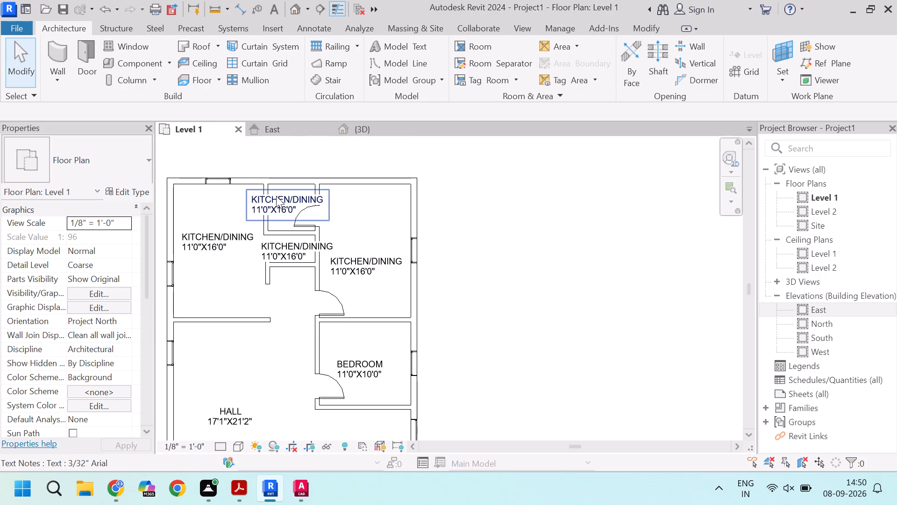
click(276, 196)
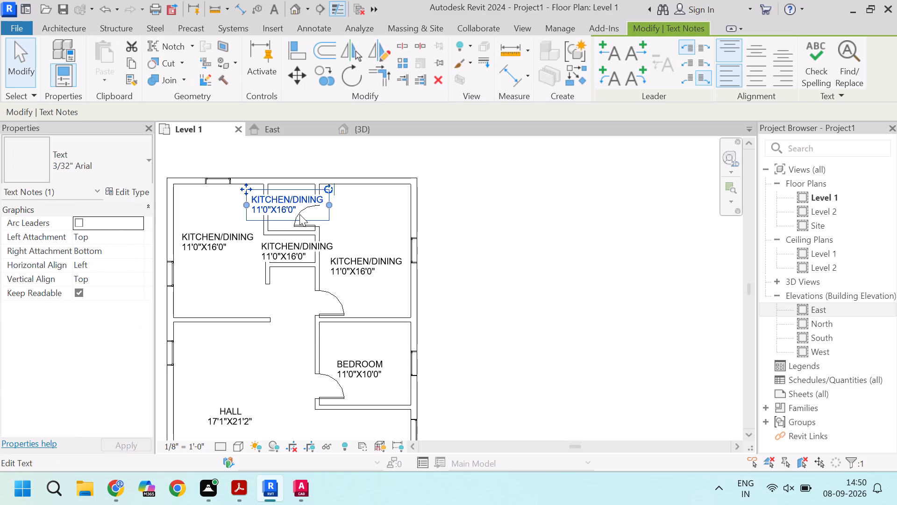
click(287, 196)
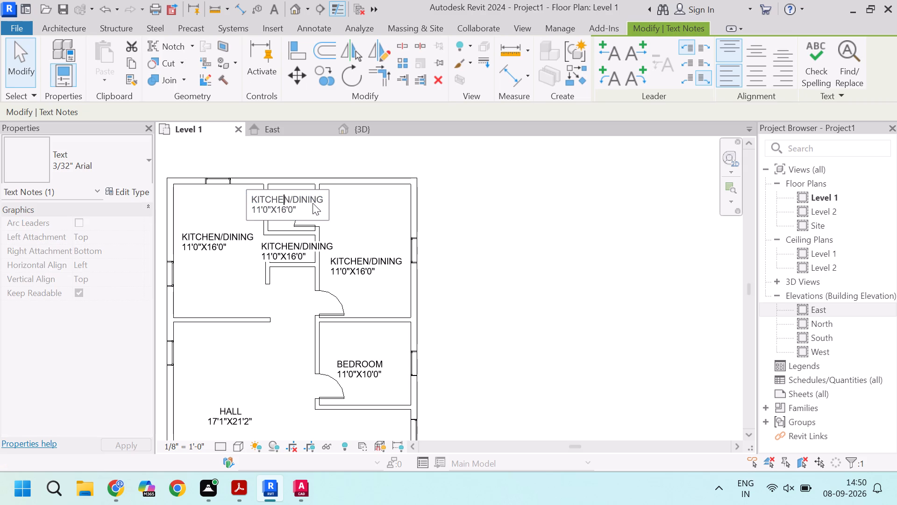
key(Right)
key(BackSpace)
key(BackSpace)
key(BackSpace)
key(BackSpace)
key(BackSpace)
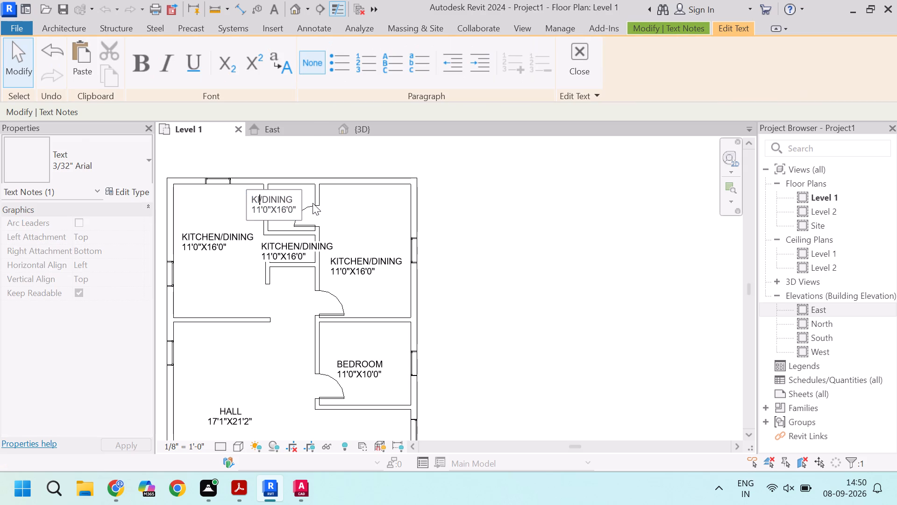
key(Right)
key(Right)
key(Right)
key(Right)
key(Right)
key(Right)
key(Right)
key(BackSpace)
key(BackSpace)
key(BackSpace)
key(BackSpace)
key(BackSpace)
key(BackSpace)
key(BackSpace)
key(BackSpace)
key(BackSpace)
text(TOILET)
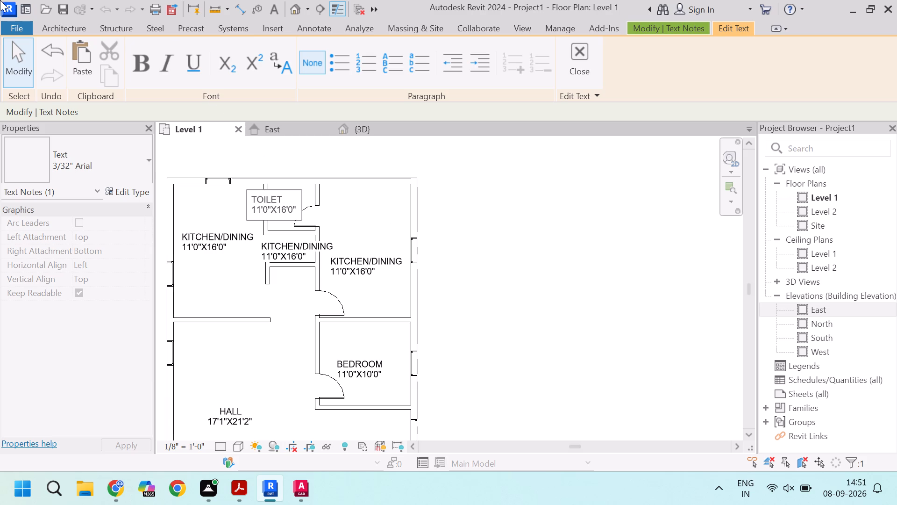
Change the TOILET note's dimension line to 5'8"X5'7" and finish the text edit.
key(Down)
key(Right)
key(Left)
key(Left)
key(Left)
key(Left)
key(Left)
key(Left)
key(BackSpace)
key(BackSpace)
key(5)
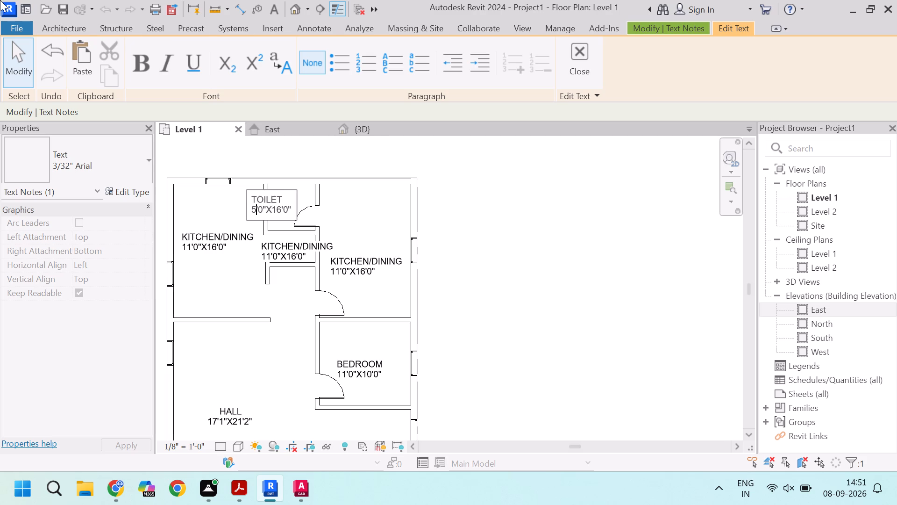
key(Right)
key(Right)
key(BackSpace)
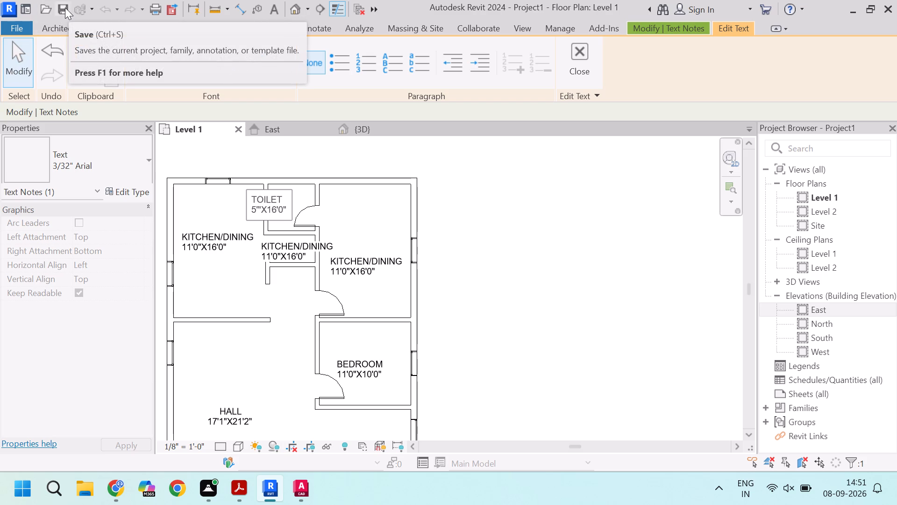
key(8)
key(Right)
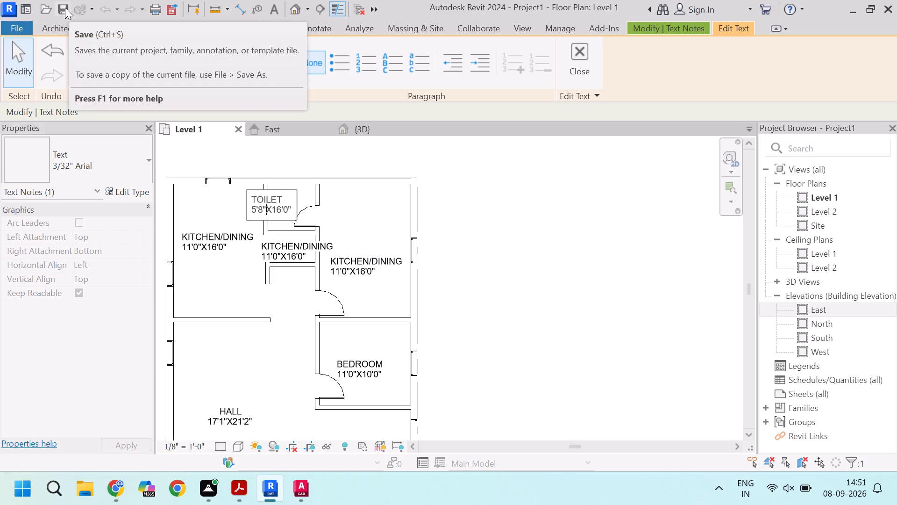
key(Right)
key(Right)
key(Right)
key(BackSpace)
key(BackSpace)
key(5)
key(Right)
key(Right)
key(Right)
key(Left)
key(BackSpace)
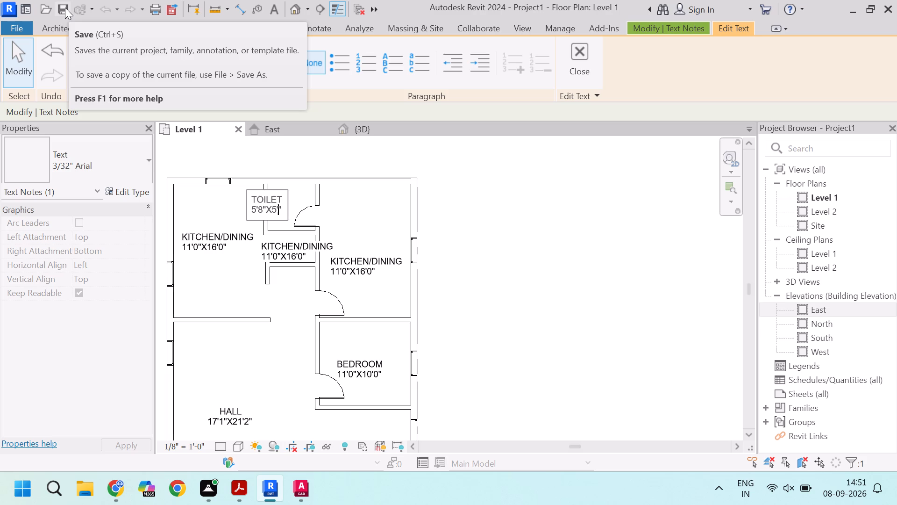
key(7)
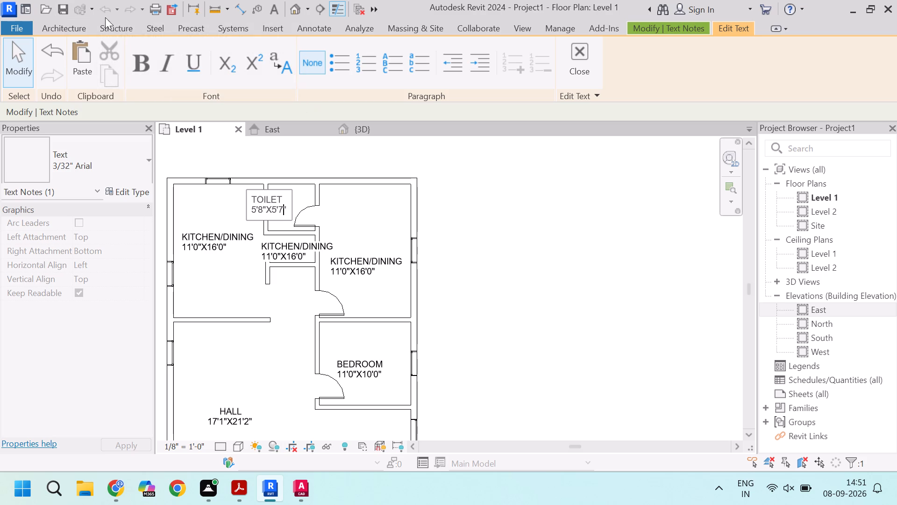
click(308, 171)
Move the TOILET note so it sits inside the small toilet room, near its upper wall and clear of the door swing.
scroll(251, 197, up, 3)
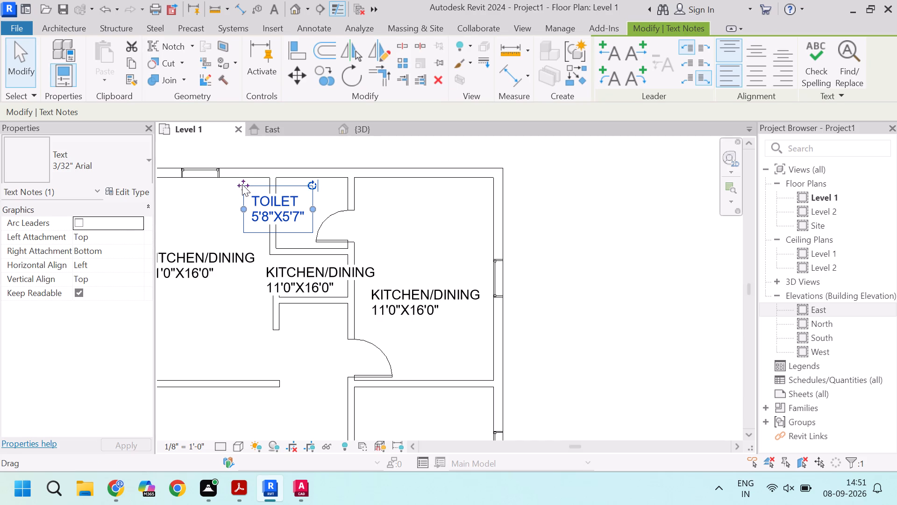
drag(242, 184, 276, 185)
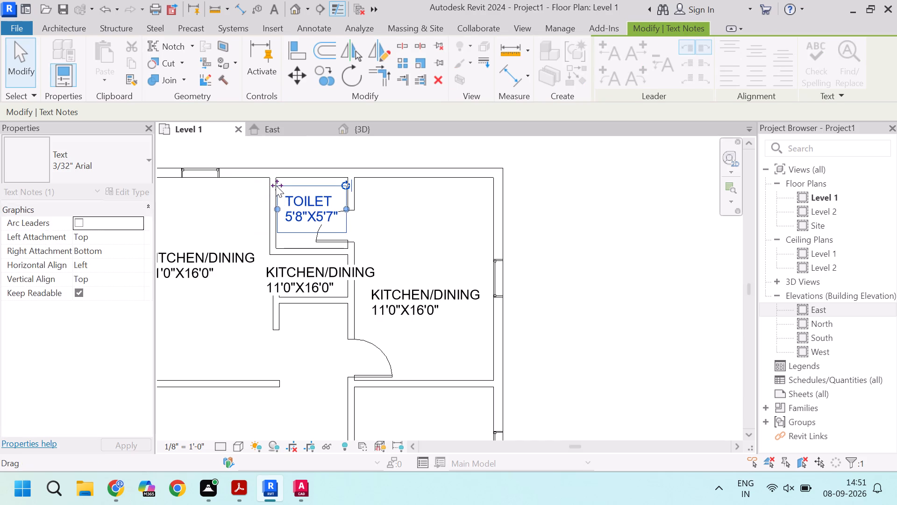
key(Escape)
scroll(328, 201, up, 1)
click(311, 197)
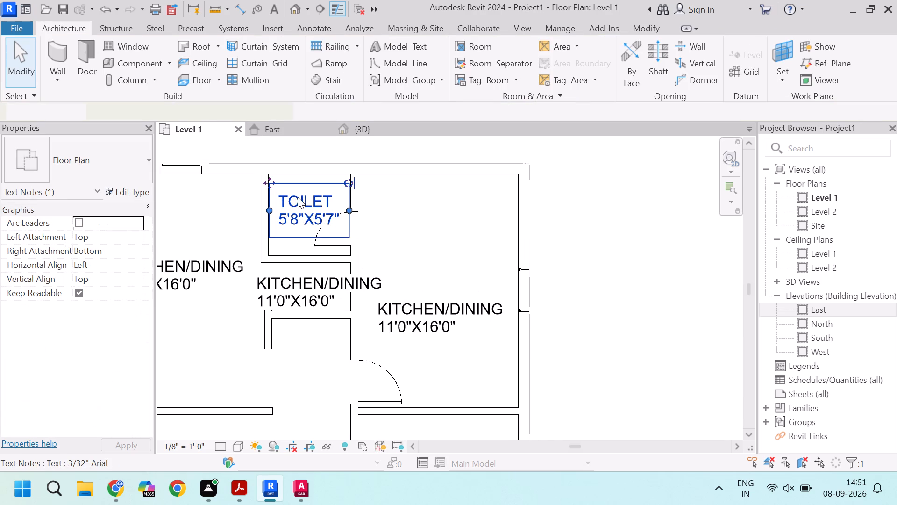
drag(265, 180, 270, 169)
key(Escape)
scroll(390, 204, down, 2)
scroll(357, 226, up, 1)
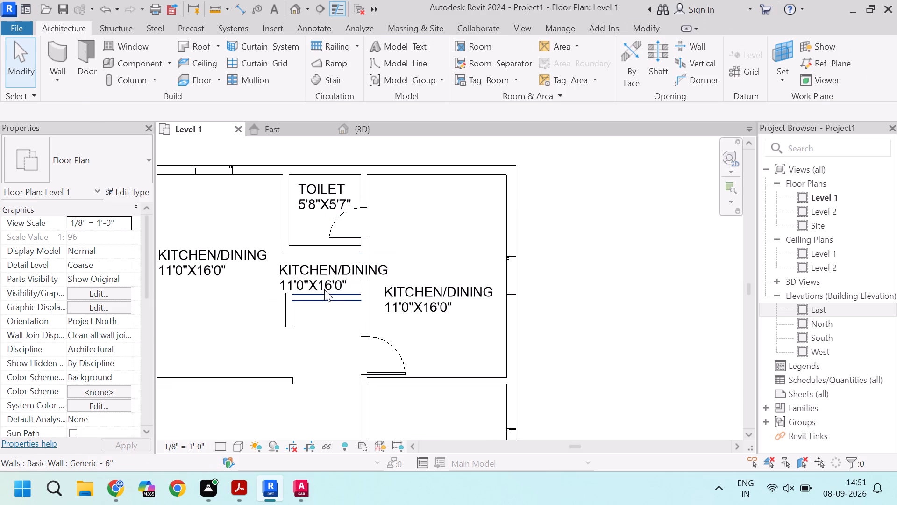
Delete the KITCHEN/DINING note in the small space directly below the toilet.
click(326, 281)
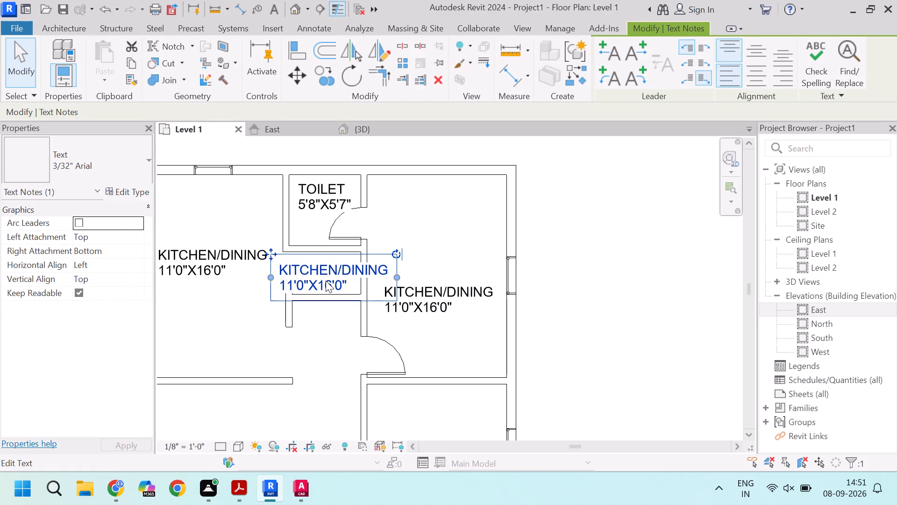
key(Delete)
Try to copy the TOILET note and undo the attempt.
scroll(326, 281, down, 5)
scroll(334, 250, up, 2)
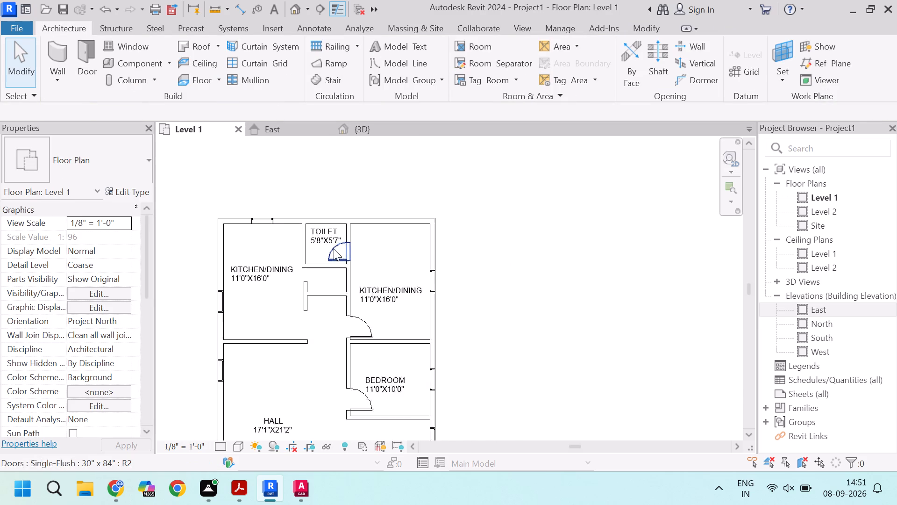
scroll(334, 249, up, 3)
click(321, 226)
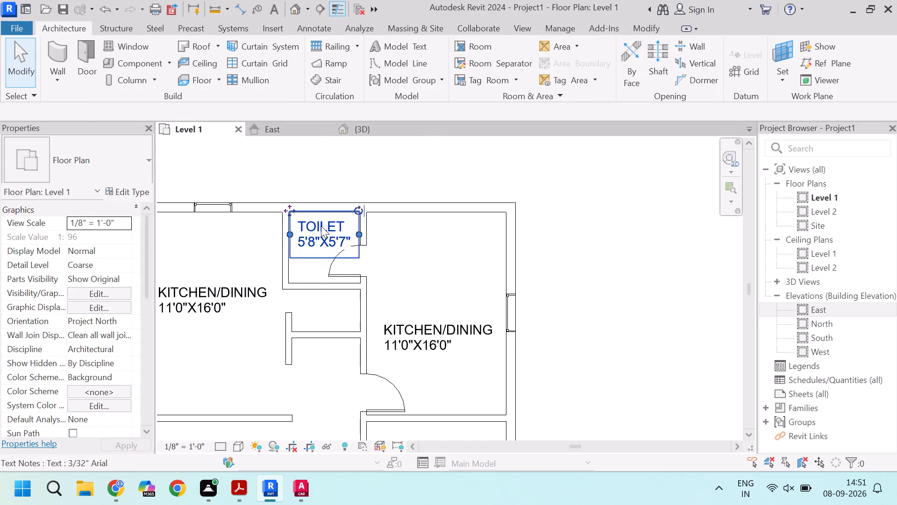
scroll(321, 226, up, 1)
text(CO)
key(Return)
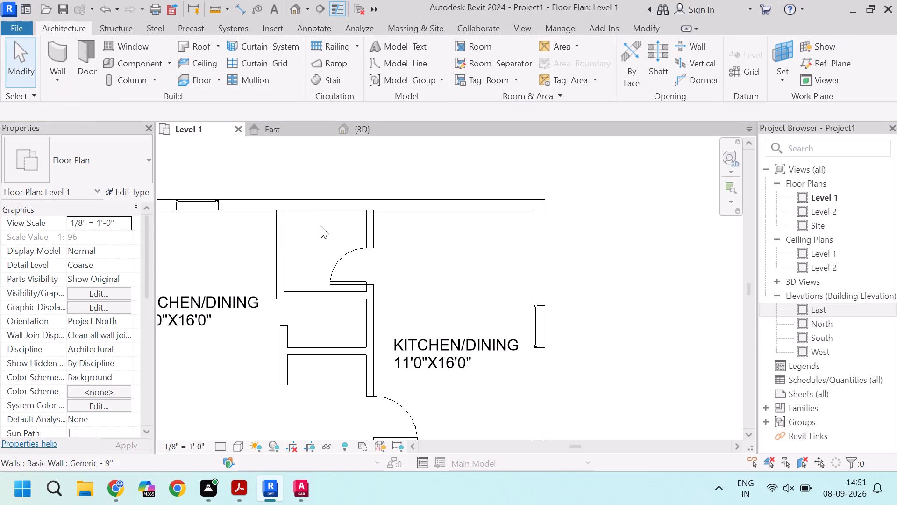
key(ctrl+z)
Copy the TOILET note straight down into the small space directly below the toilet room.
click(320, 228)
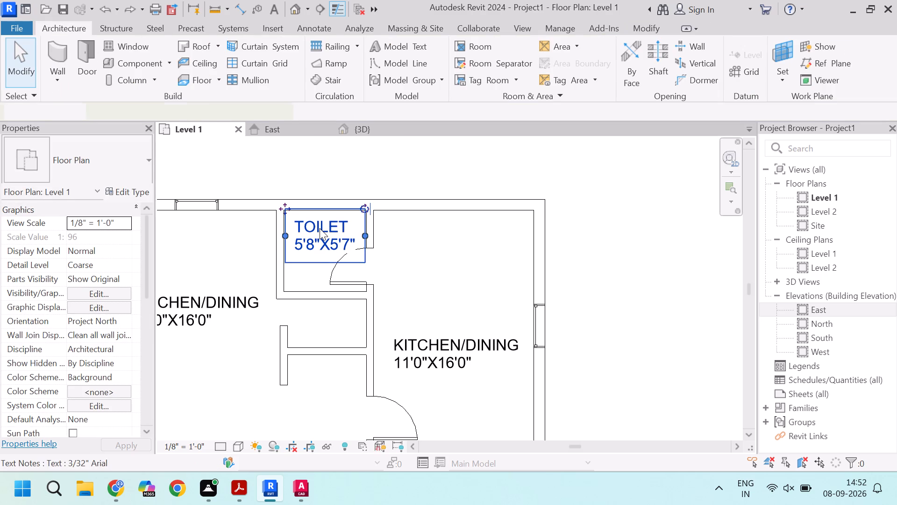
text(CO)
click(325, 211)
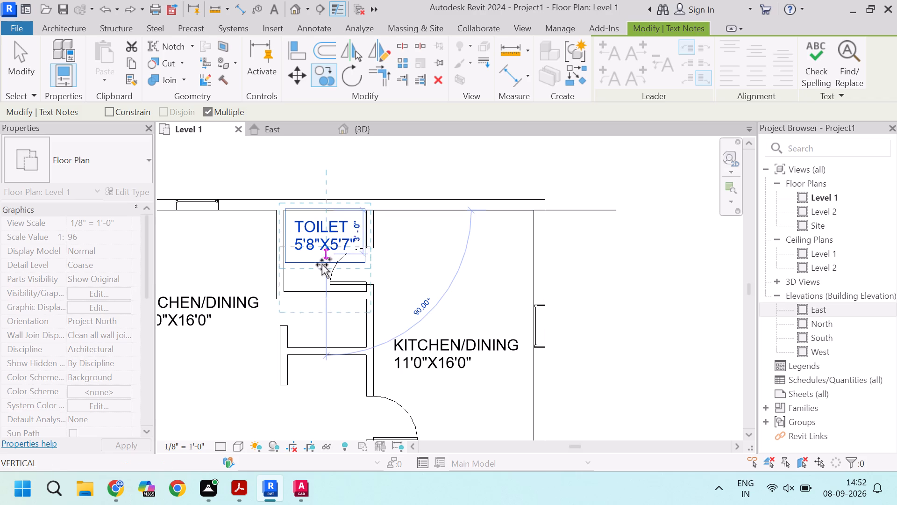
click(320, 303)
key(Escape)
Edit the copied TOILET note below the toilet room to read STORE with dimensions 5'8"X3'10".
double_click(329, 317)
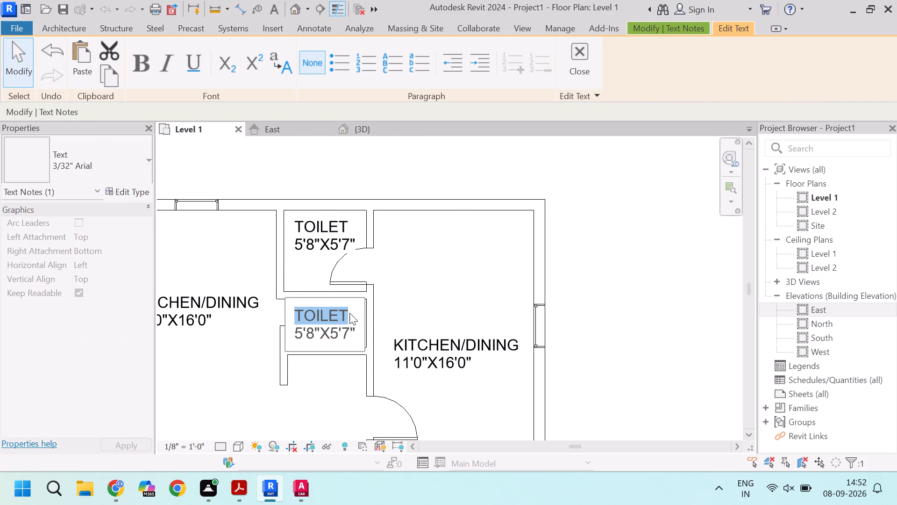
text(STORE)
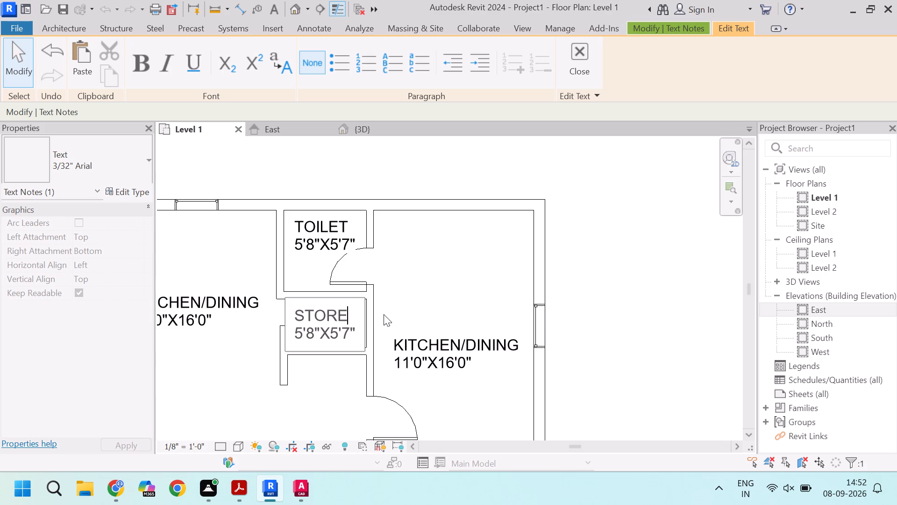
click(354, 332)
key(Left)
key(BackSpace)
key(BackSpace)
key(BackSpace)
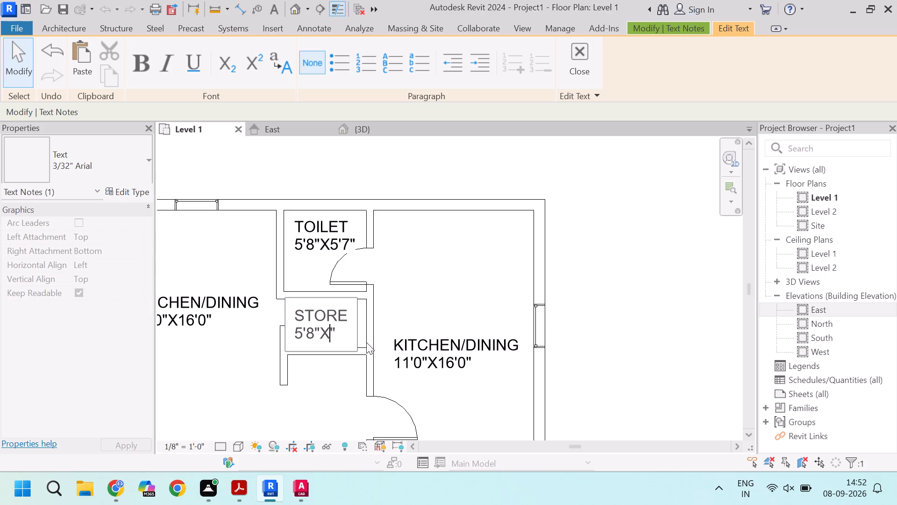
key(3)
key(apostrophe)
text(10)
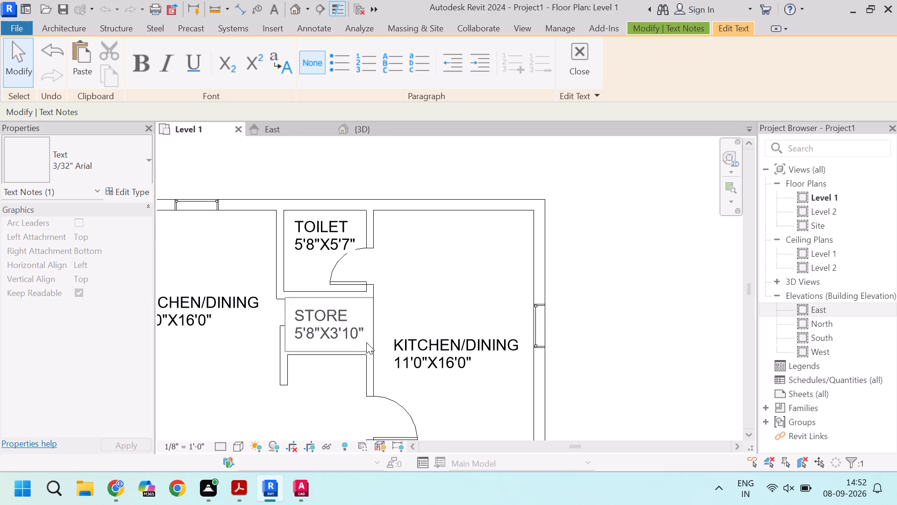
click(492, 255)
key(Escape)
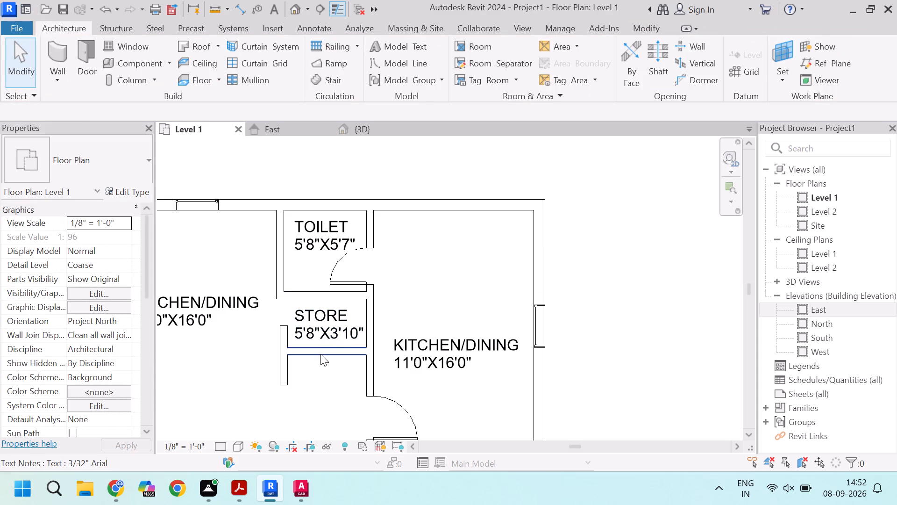
Preview the Level 1 floor plan as it would print, inspect the page enlarged, and close the preview.
scroll(320, 354, up, 2)
scroll(322, 300, down, 4)
scroll(345, 334, up, 2)
scroll(345, 334, down, 4)
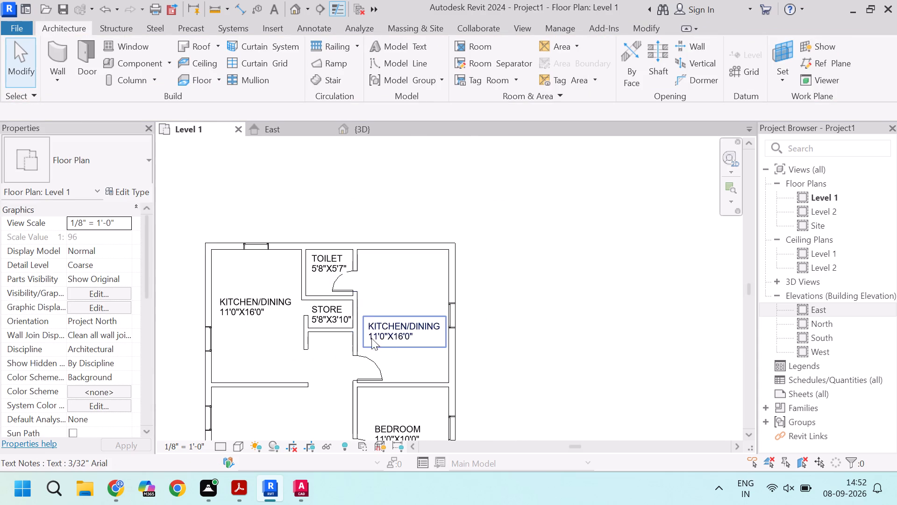
scroll(396, 329, down, 6)
scroll(368, 354, up, 2)
scroll(348, 274, down, 3)
middle_drag(368, 332, 379, 311)
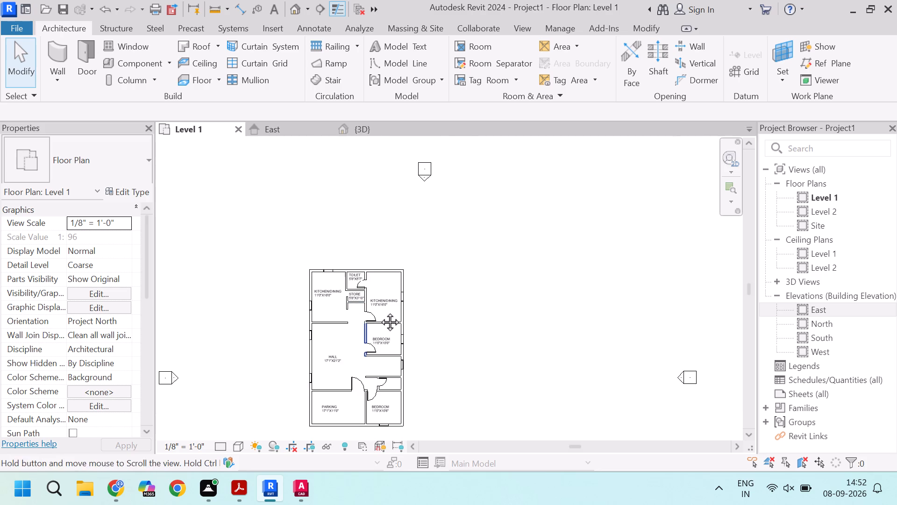
middle_drag(379, 311, 394, 271)
scroll(388, 281, up, 2)
key(ctrl+p)
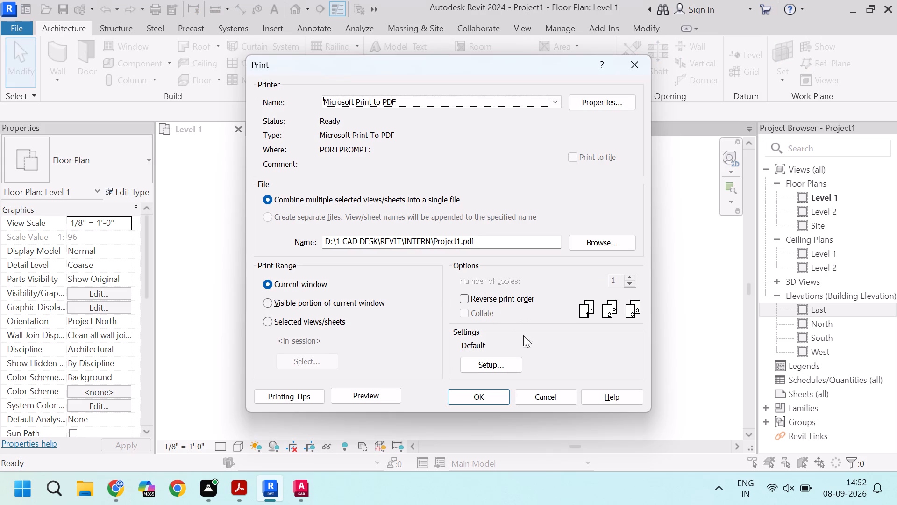
click(375, 393)
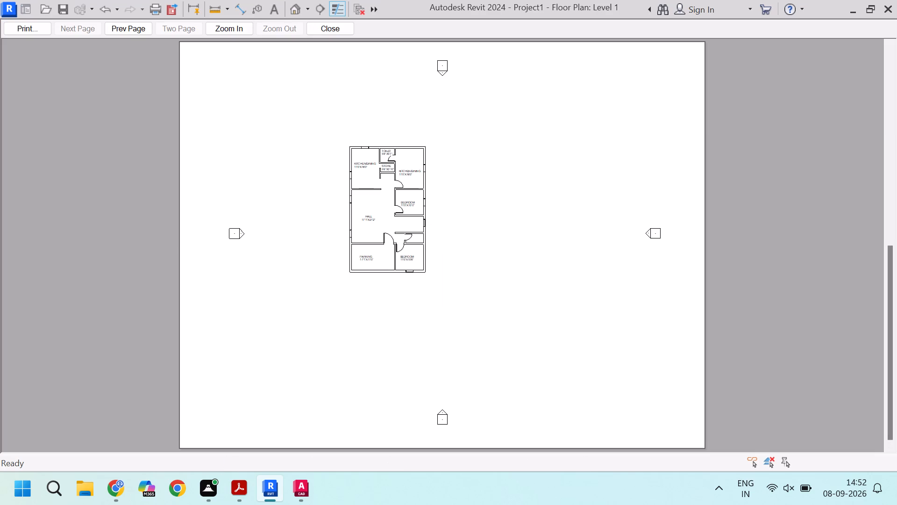
click(243, 30)
double_click(243, 30)
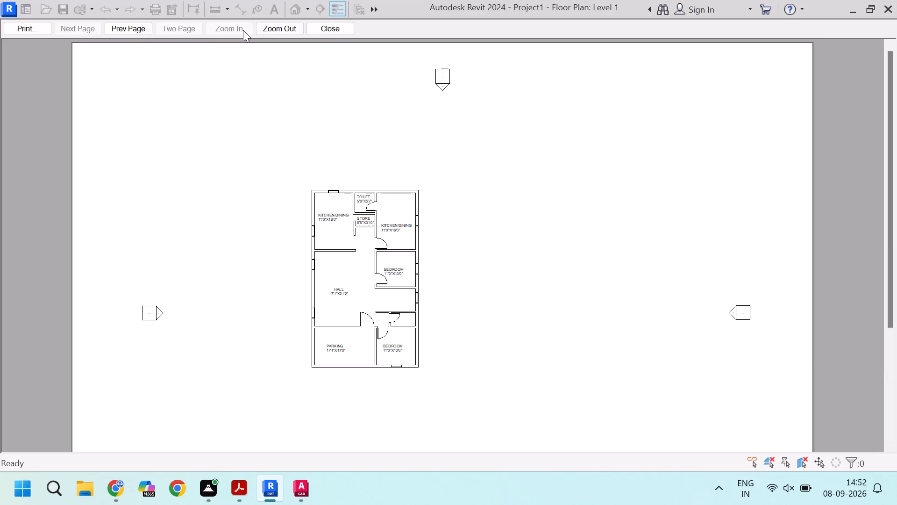
double_click(243, 30)
scroll(367, 220, up, 2)
click(327, 30)
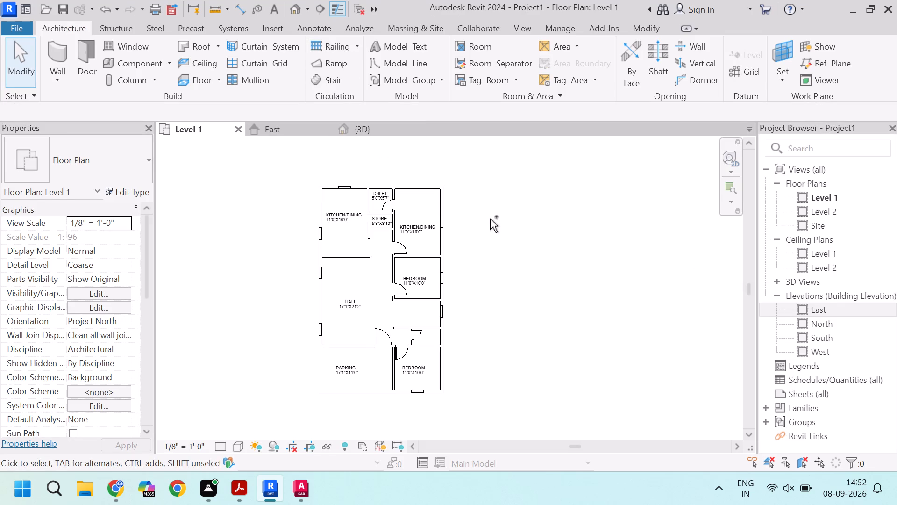
Set the print setup's paper size to A4 for Microsoft Print to PDF and close the Print dialog without printing.
key(ctrl+p)
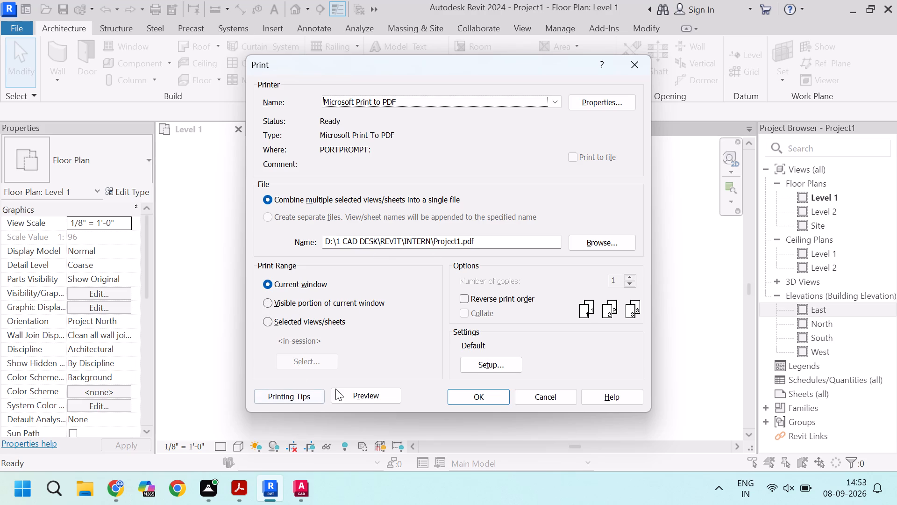
click(483, 361)
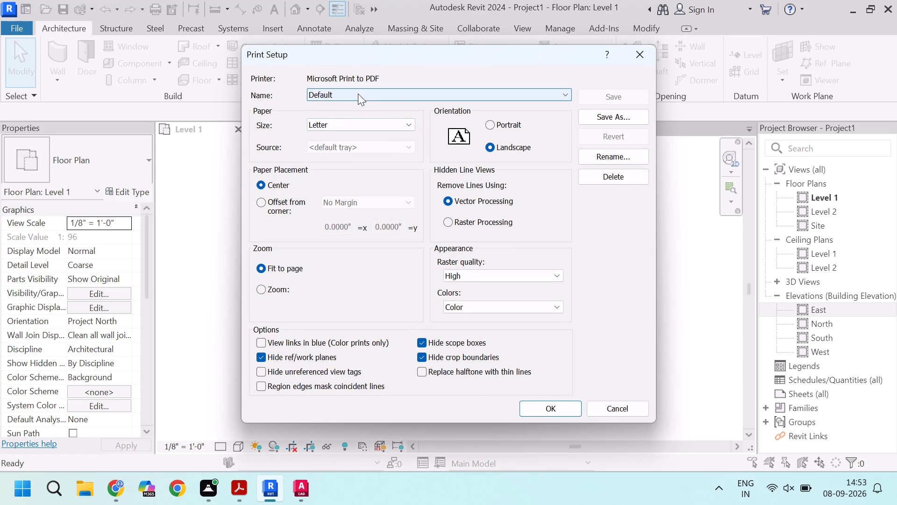
click(358, 94)
click(358, 94)
click(349, 119)
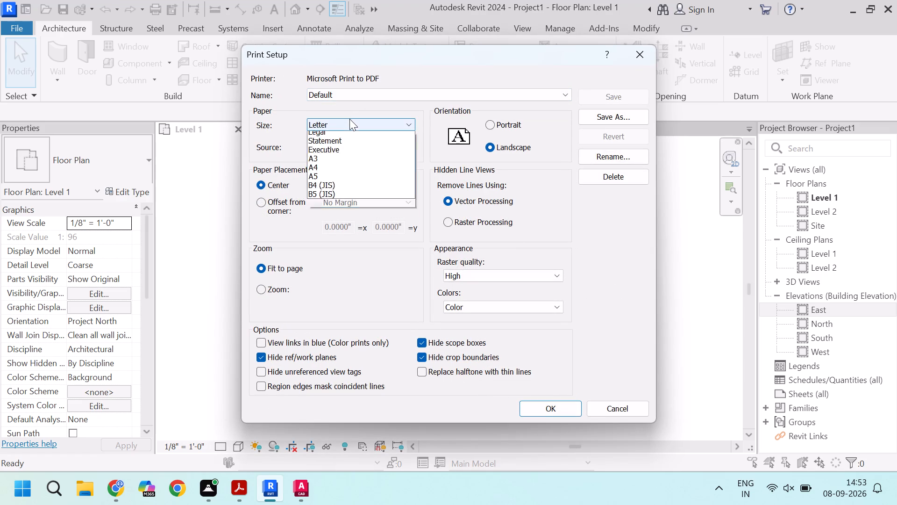
click(323, 190)
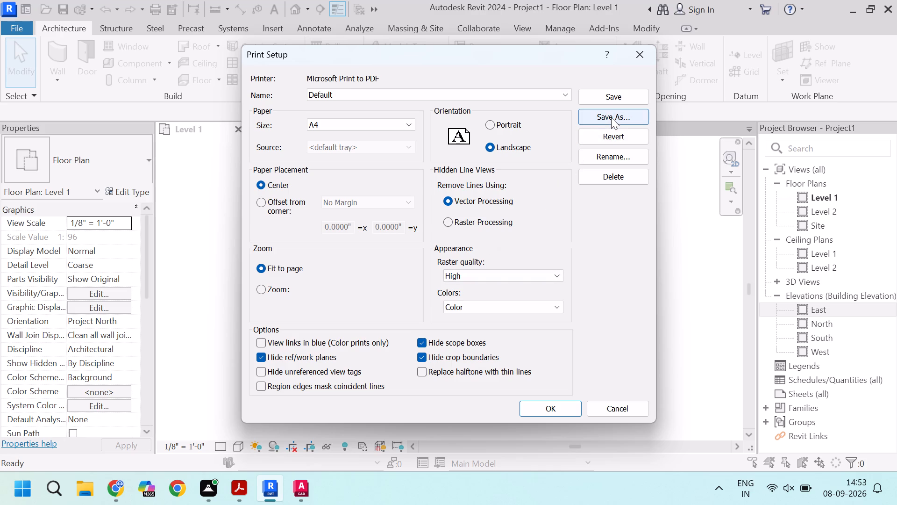
click(550, 408)
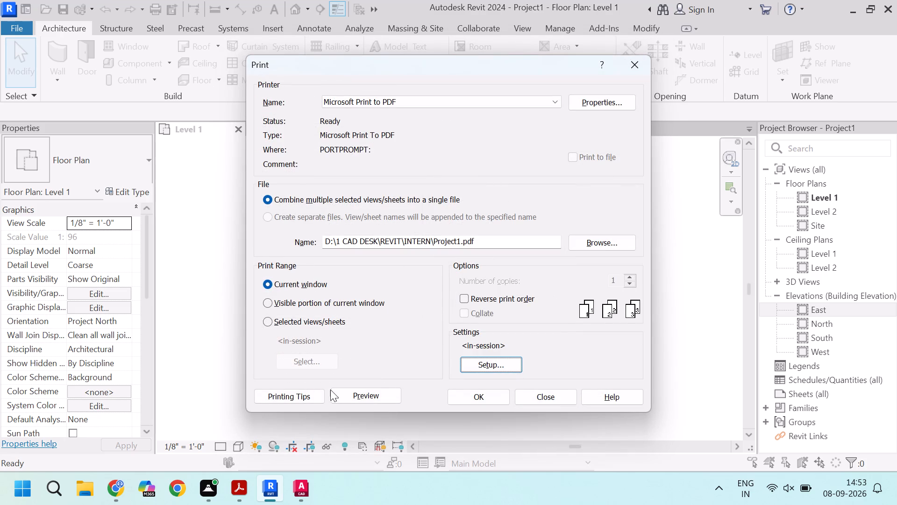
click(315, 394)
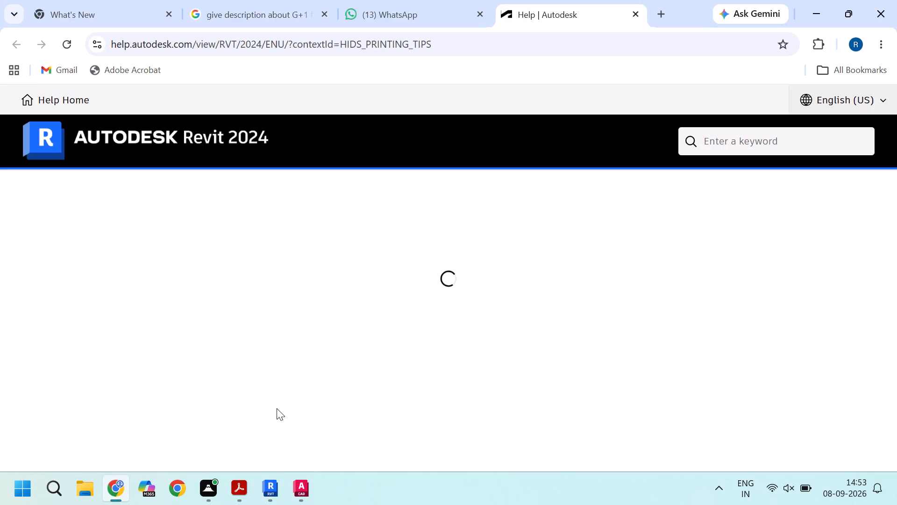
click(271, 483)
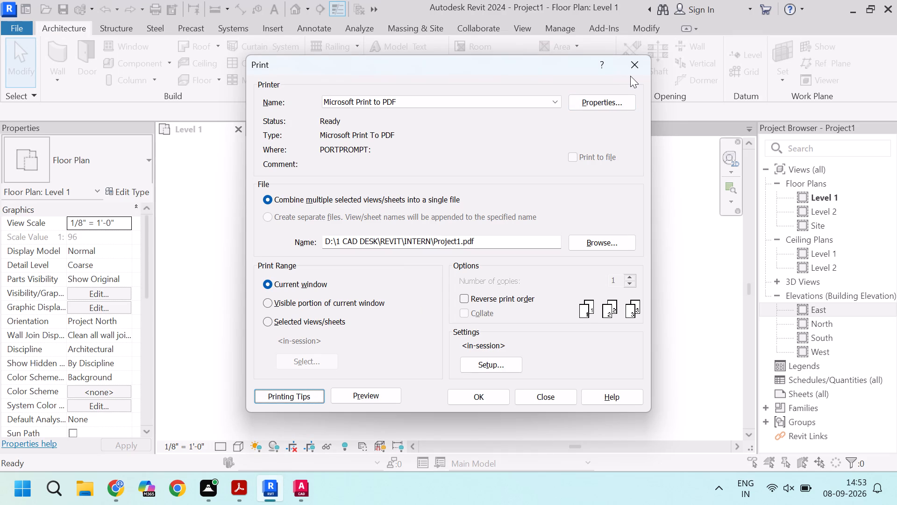
click(631, 70)
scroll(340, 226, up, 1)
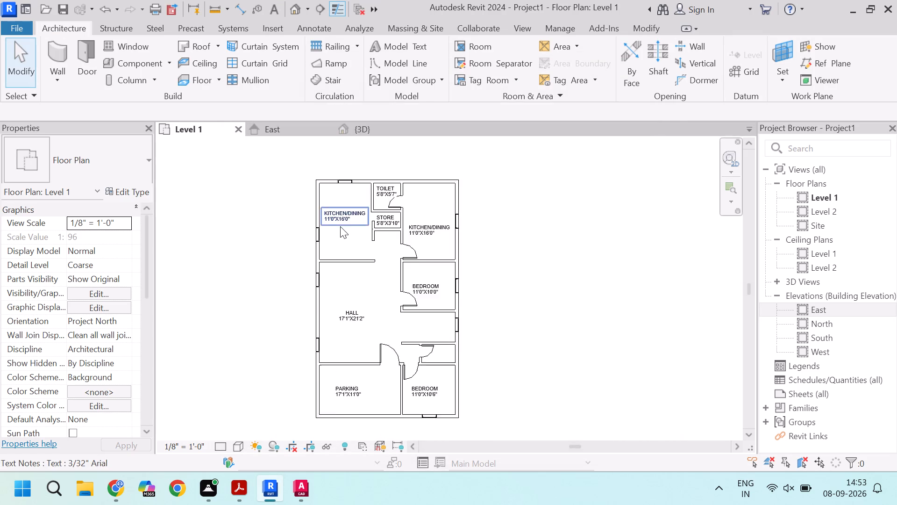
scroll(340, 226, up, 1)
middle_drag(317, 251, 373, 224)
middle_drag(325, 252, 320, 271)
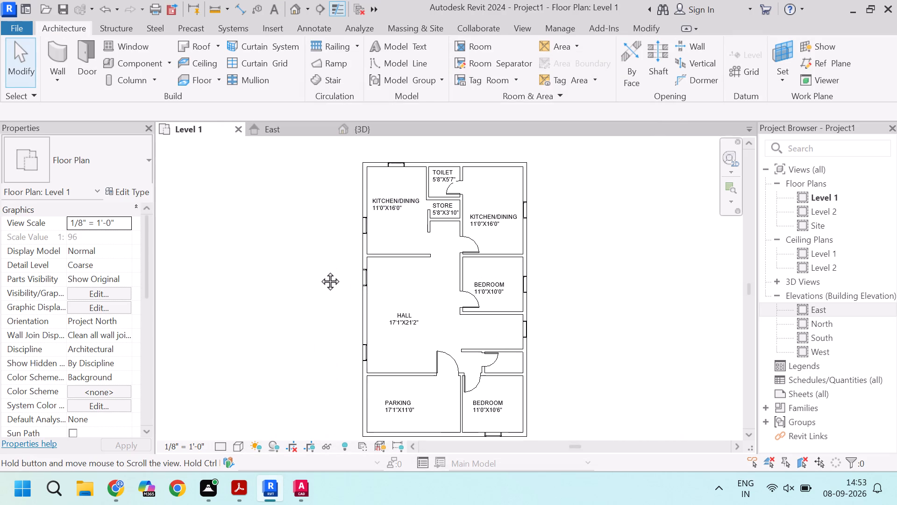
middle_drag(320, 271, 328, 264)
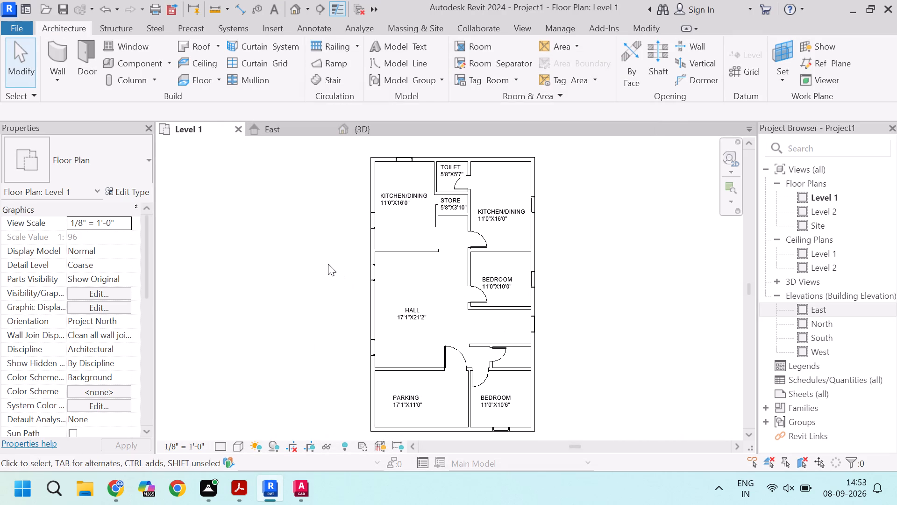
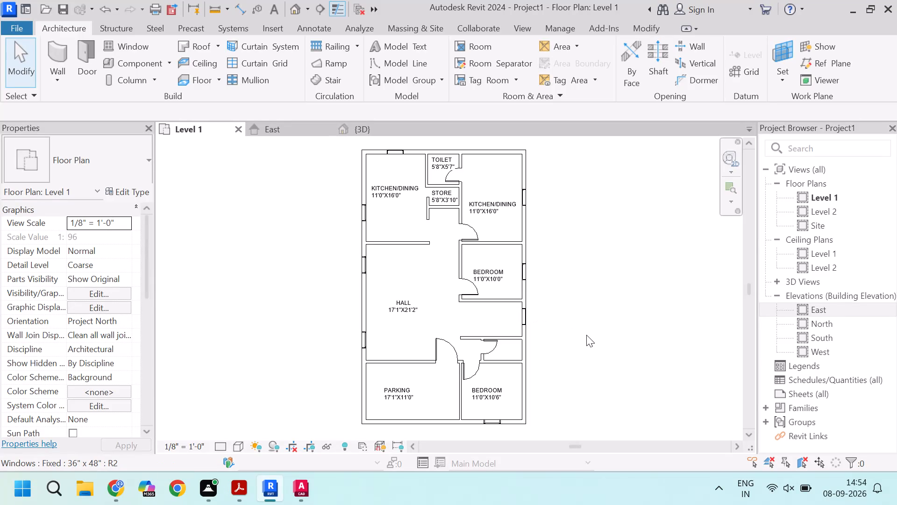
Preview how the Level 1 floor plan would print on A4 and close the preview.
key(ctrl+p)
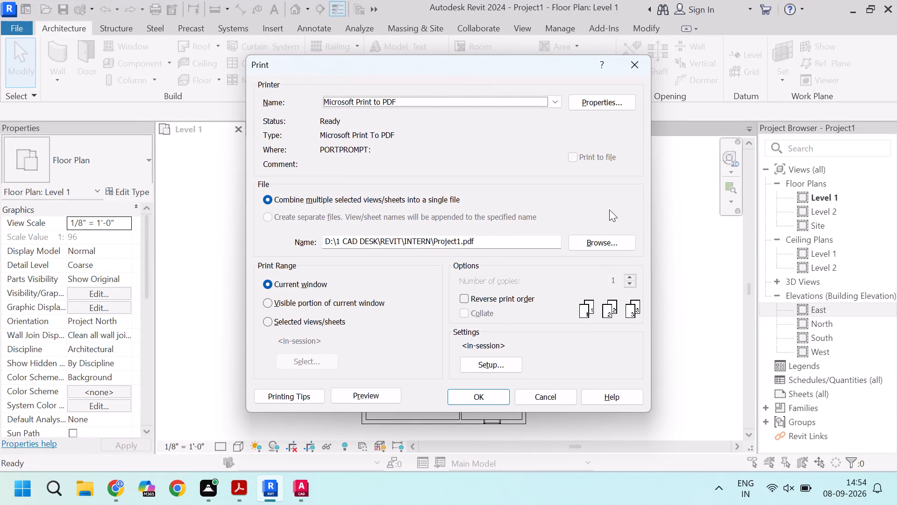
click(374, 397)
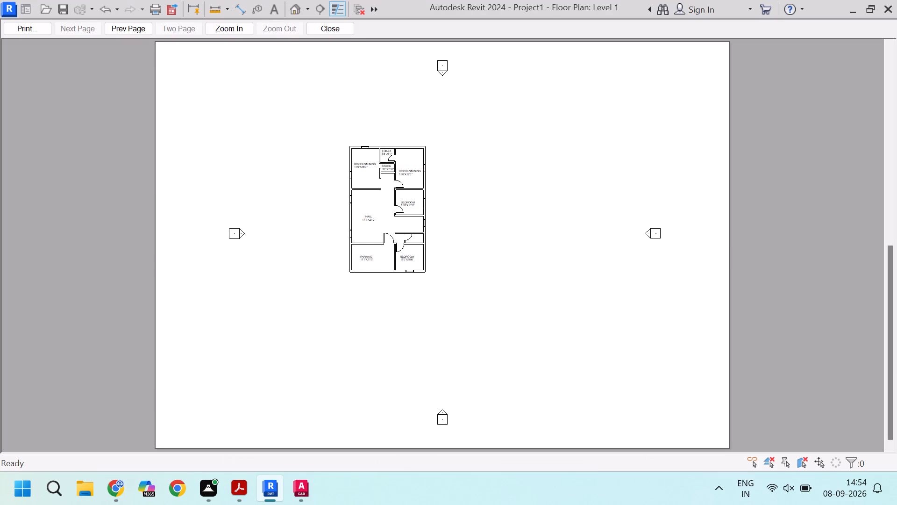
click(342, 31)
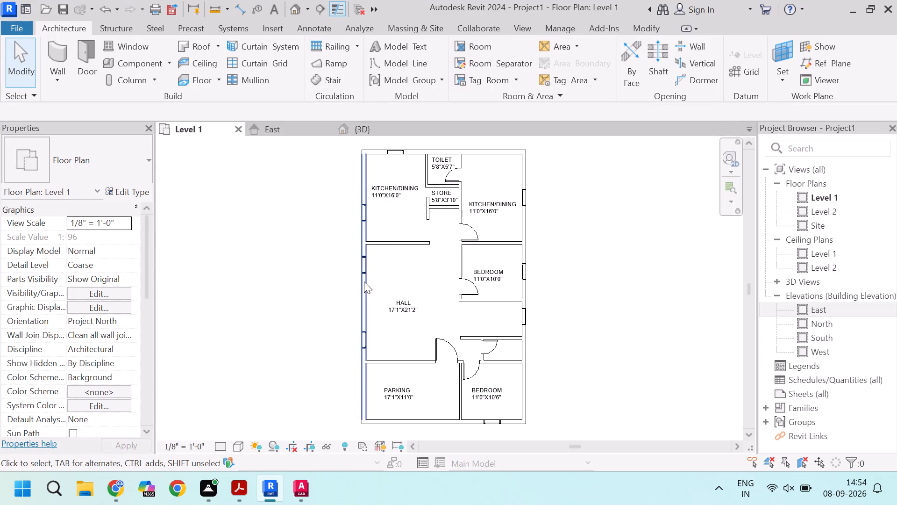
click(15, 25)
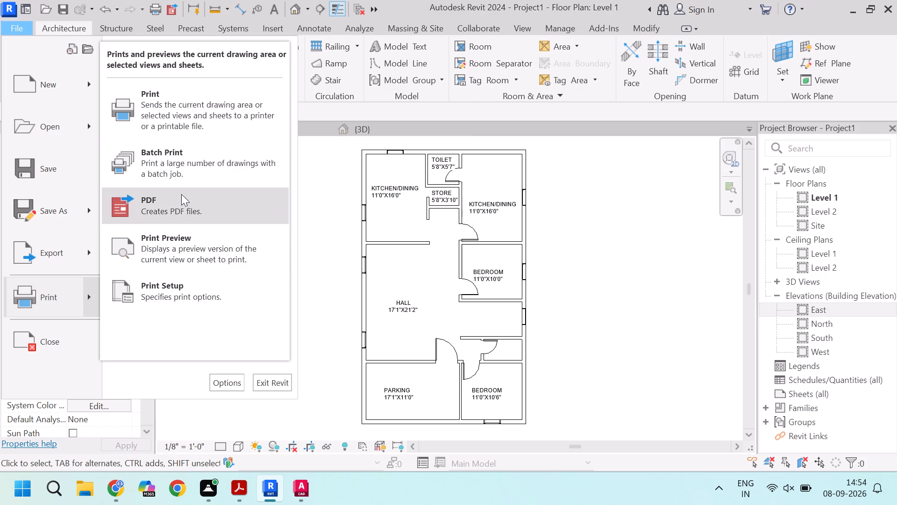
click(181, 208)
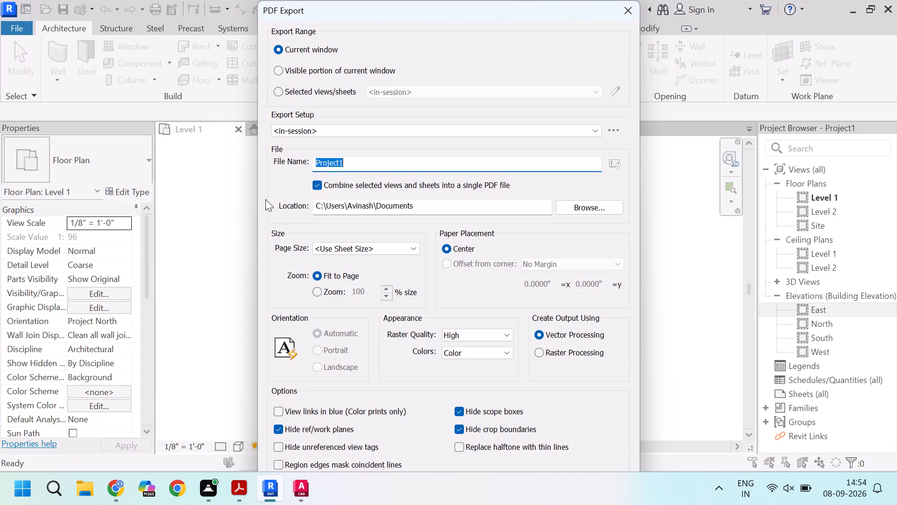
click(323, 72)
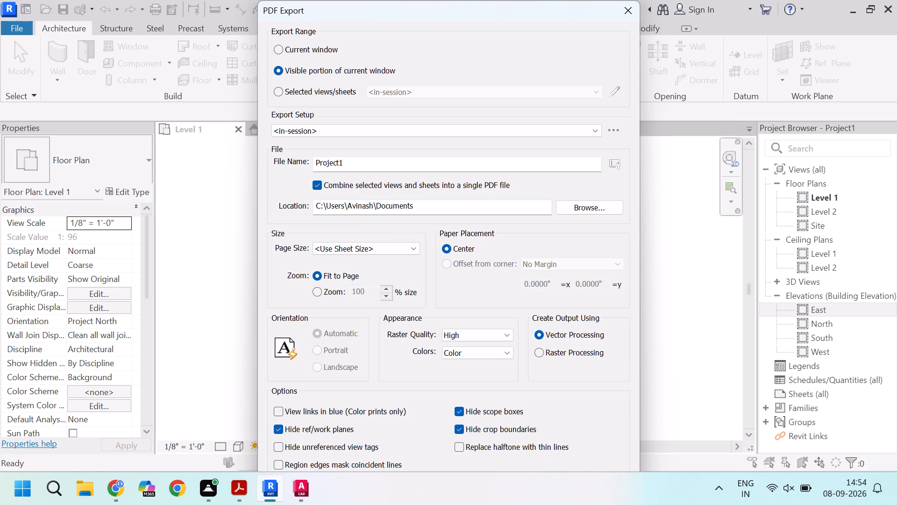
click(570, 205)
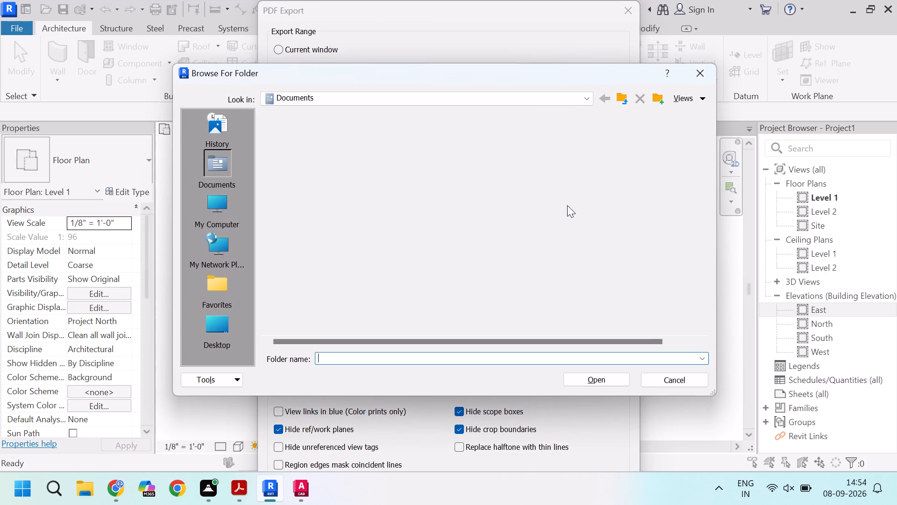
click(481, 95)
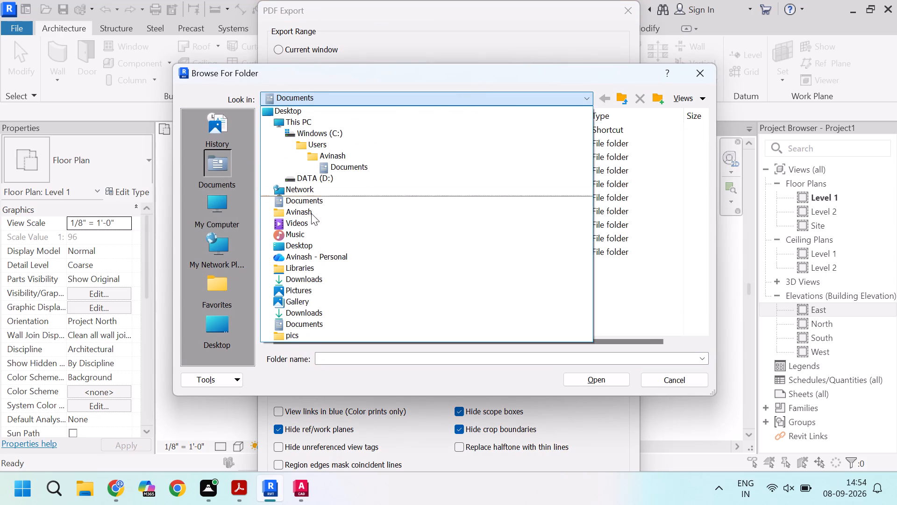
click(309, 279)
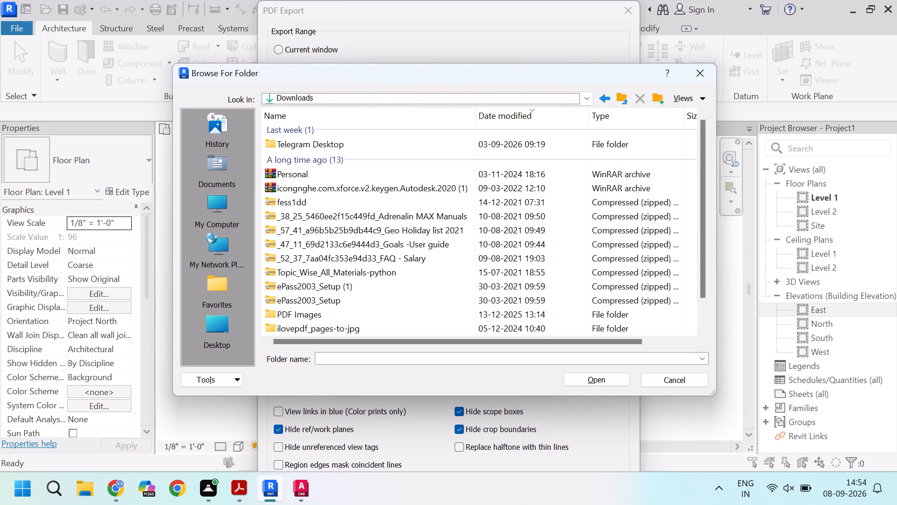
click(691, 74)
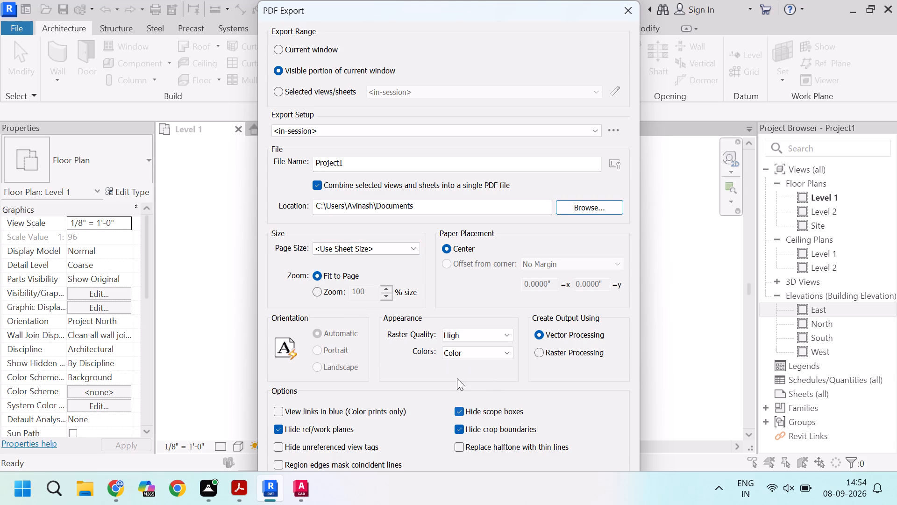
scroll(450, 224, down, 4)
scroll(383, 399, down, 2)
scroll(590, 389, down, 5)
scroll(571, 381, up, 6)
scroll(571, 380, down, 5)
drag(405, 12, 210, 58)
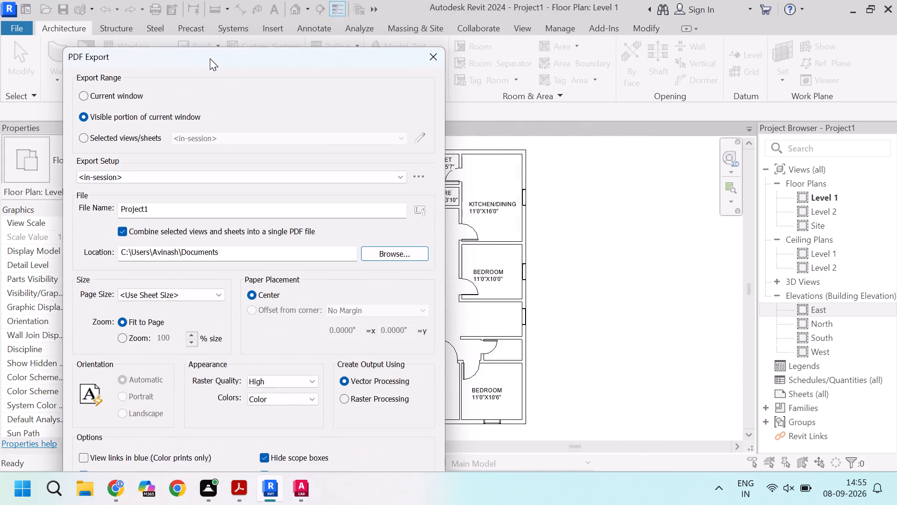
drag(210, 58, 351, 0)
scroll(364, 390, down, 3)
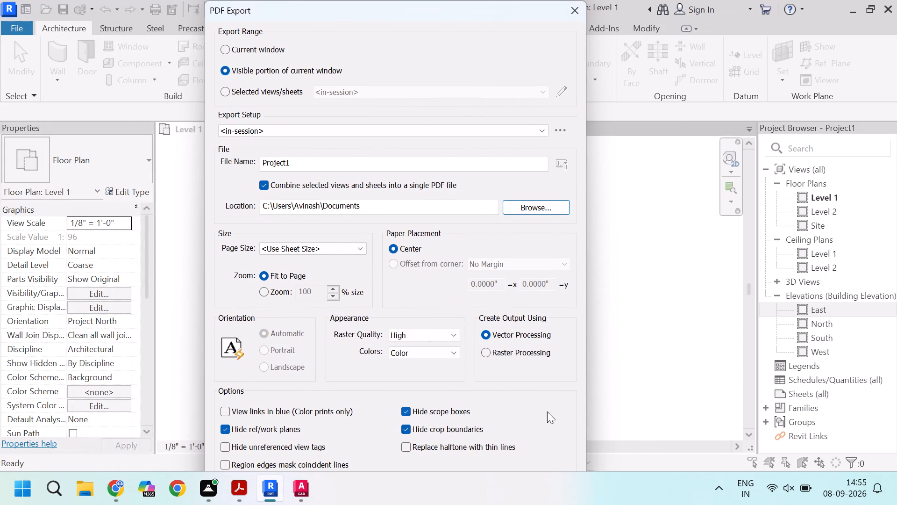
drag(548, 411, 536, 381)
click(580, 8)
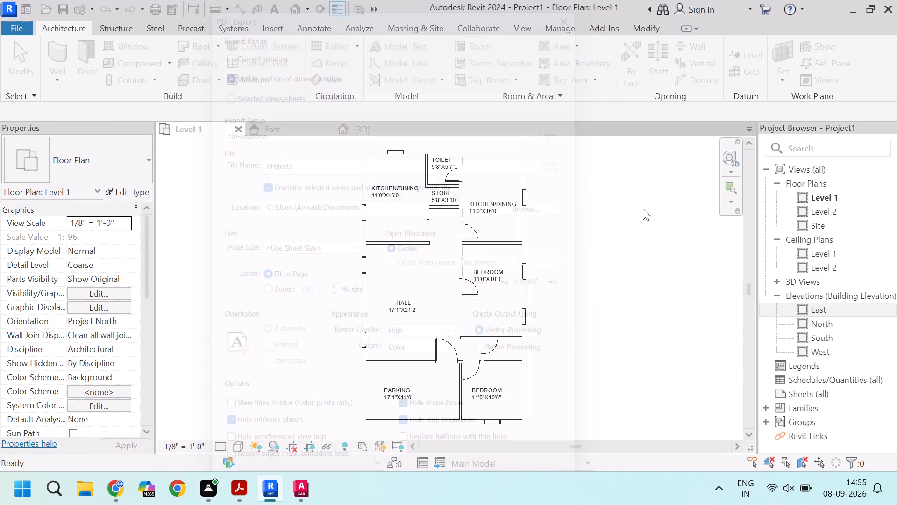
Set the print range to the visible portion of the current window, preview the printed page, and close the preview.
key(ctrl+p)
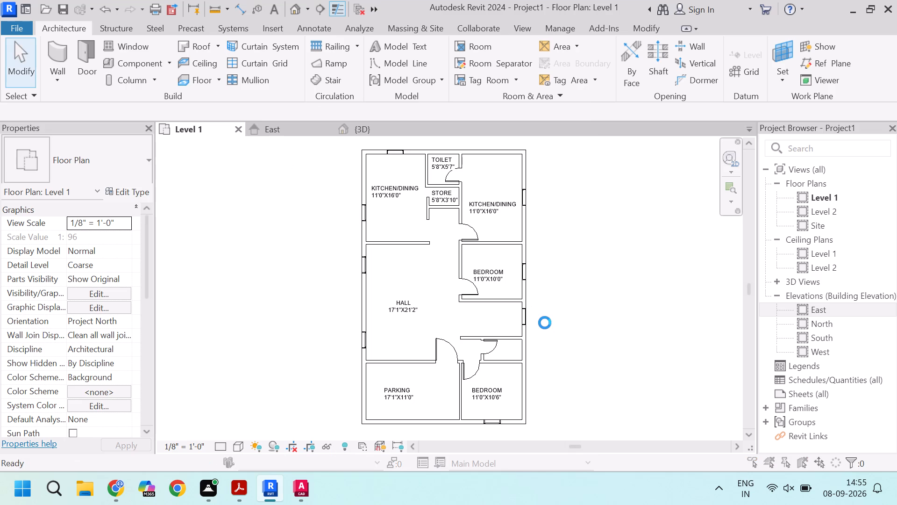
click(452, 100)
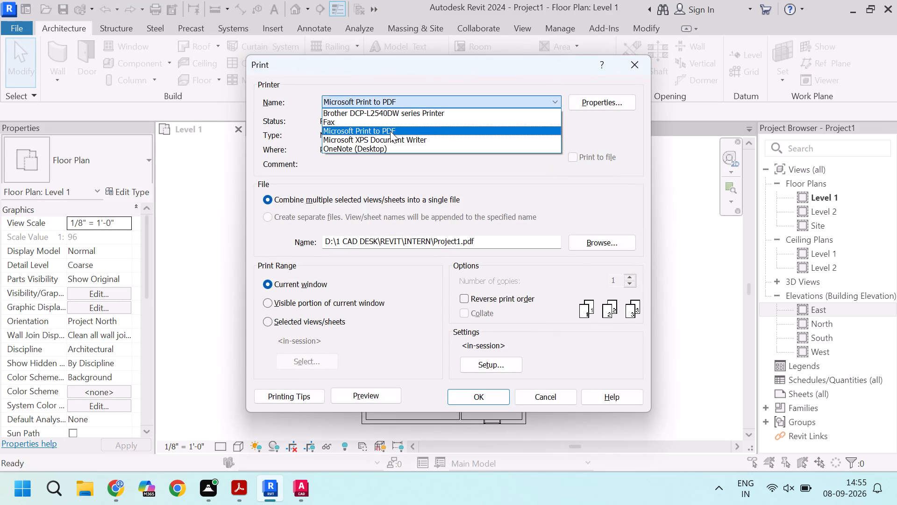
key(Escape)
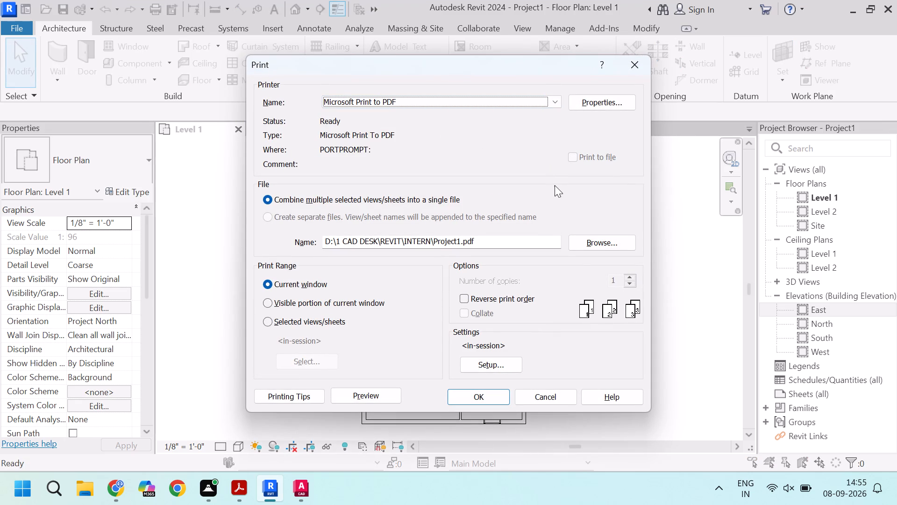
click(270, 304)
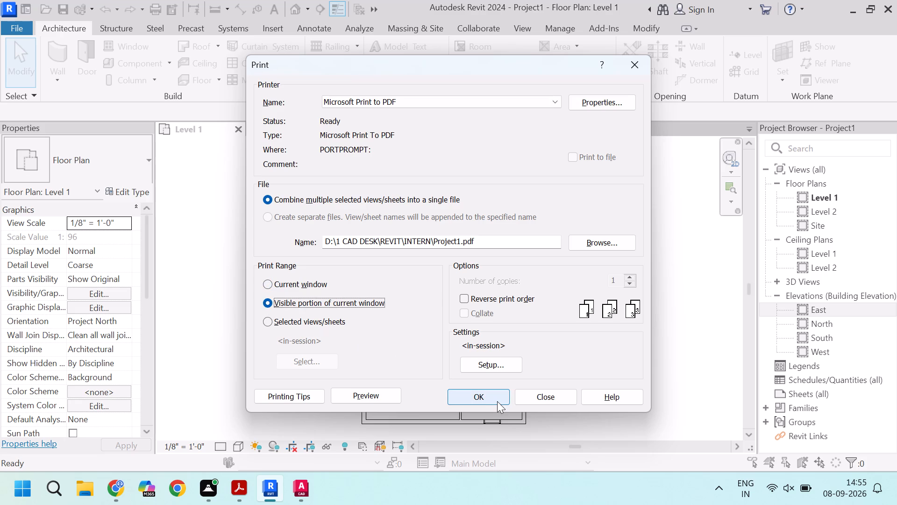
click(503, 361)
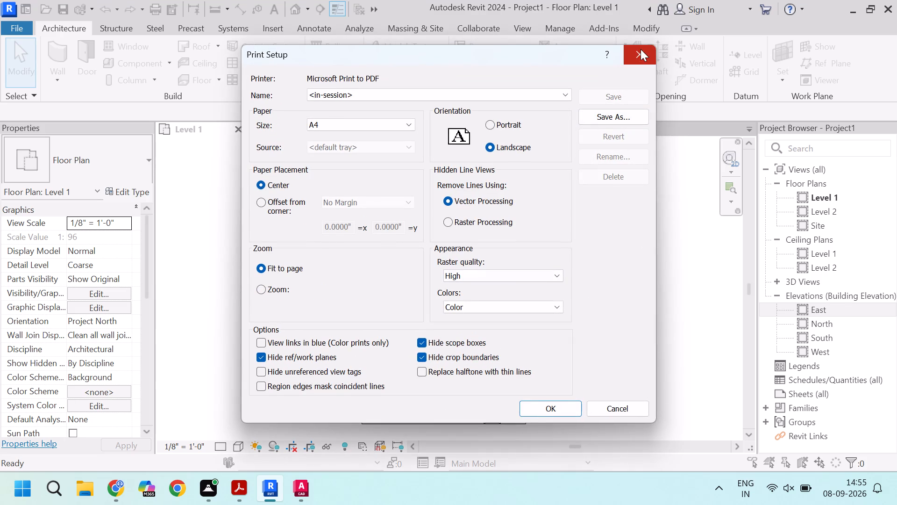
click(641, 49)
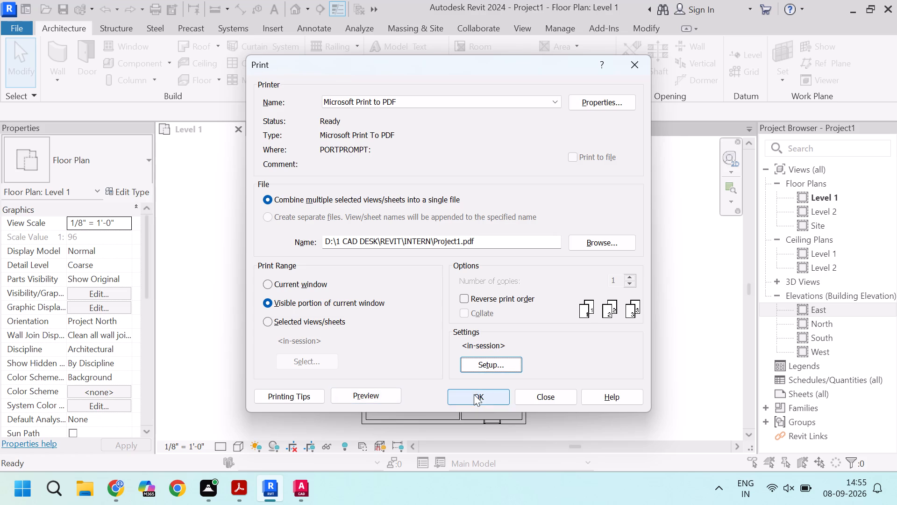
click(372, 391)
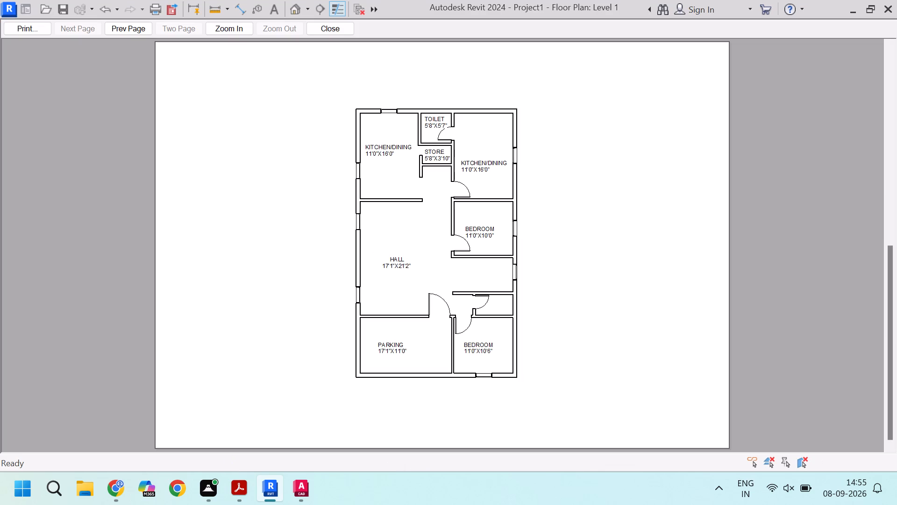
click(328, 28)
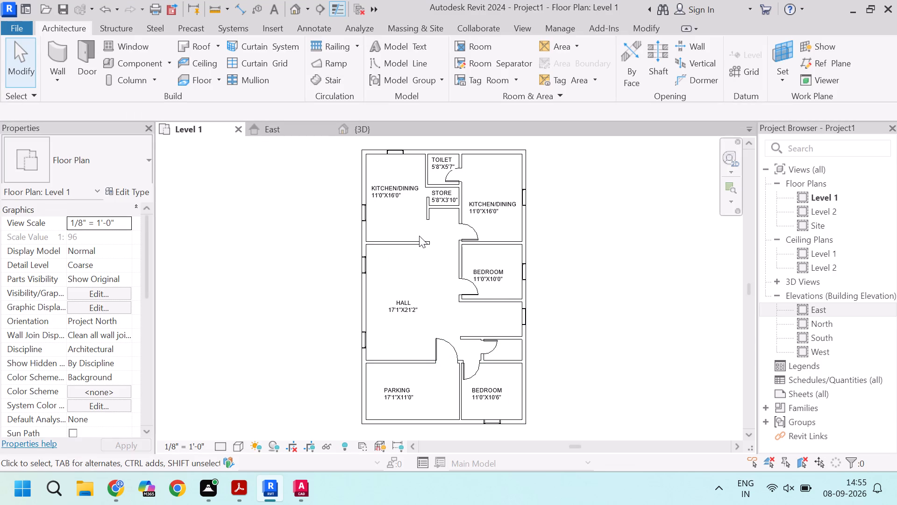
Print the Level 1 floor plan with Microsoft Print to PDF and save the output in Downloads as PLAN1.
key(ctrl+p)
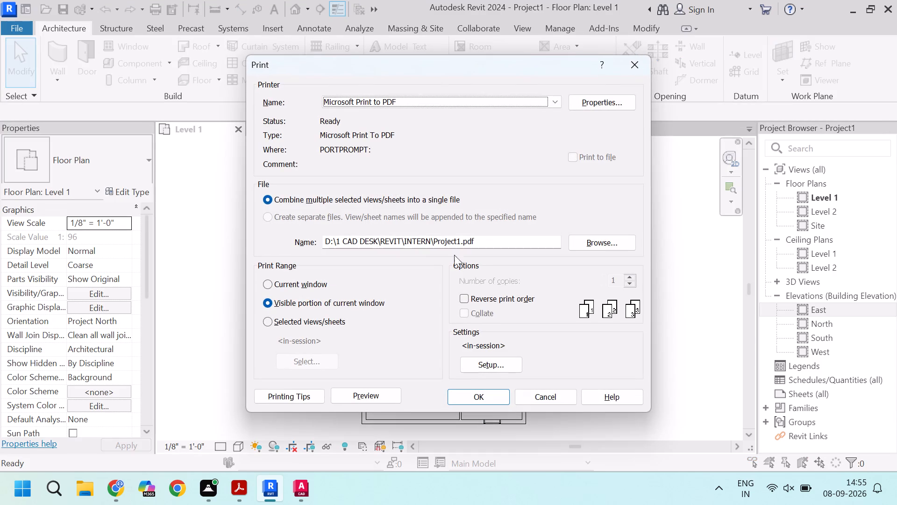
click(499, 401)
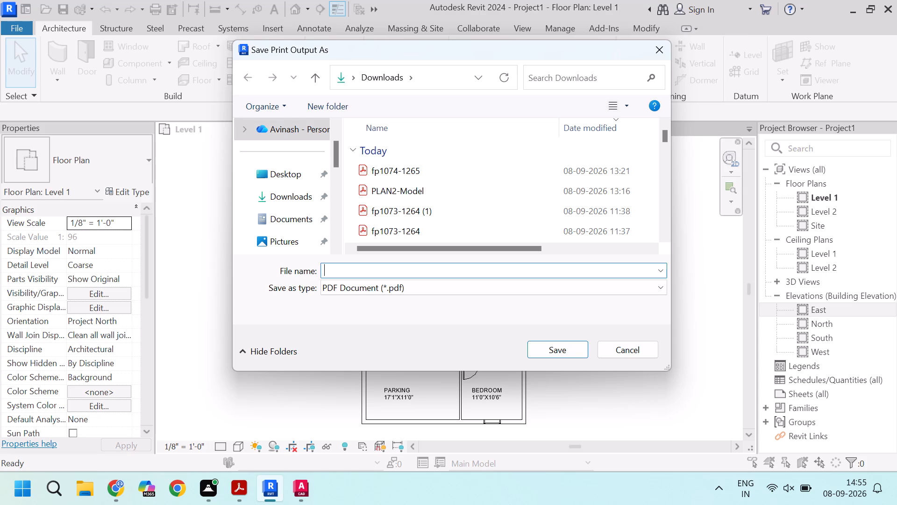
text(RVT)
key(BackSpace)
key(BackSpace)
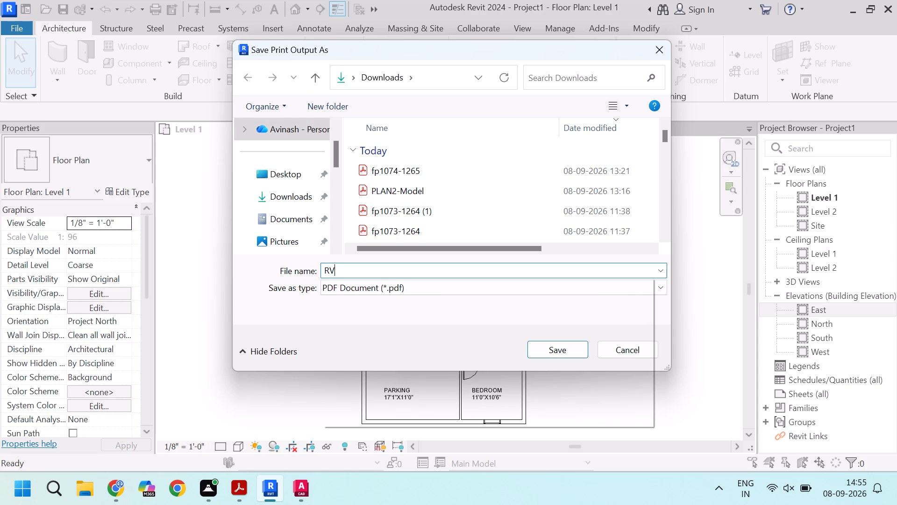
key(BackSpace)
text(PLAN)
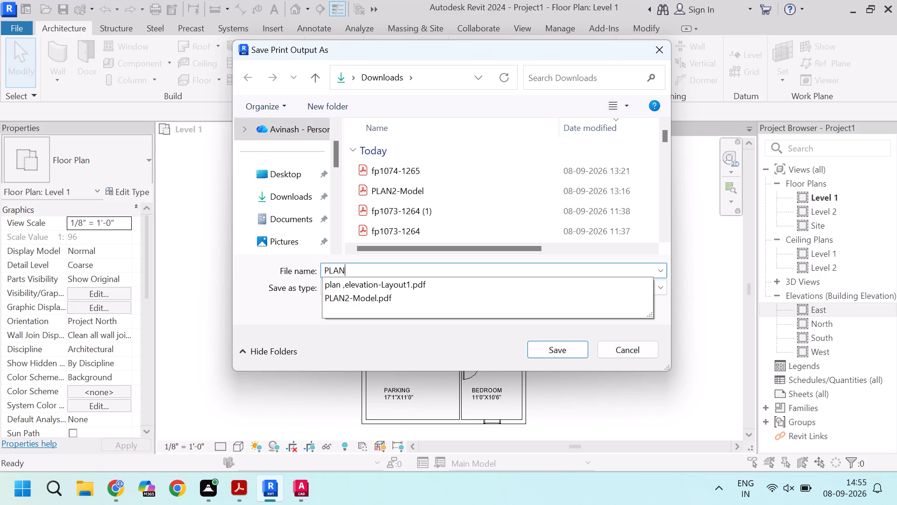
key(1)
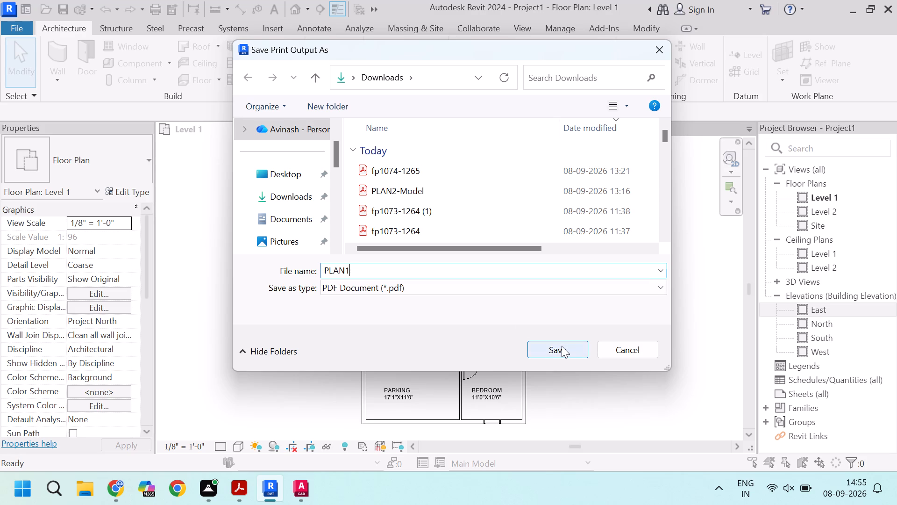
click(562, 346)
key(super+F1)
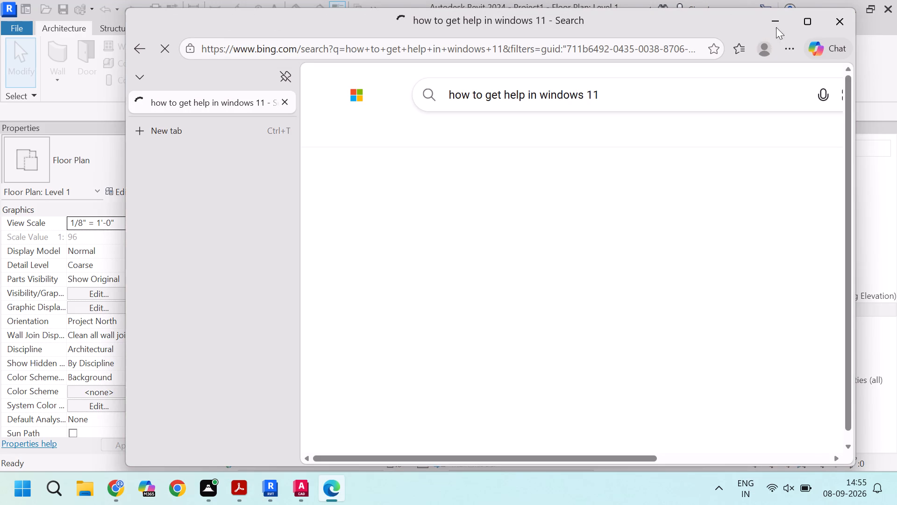
click(830, 24)
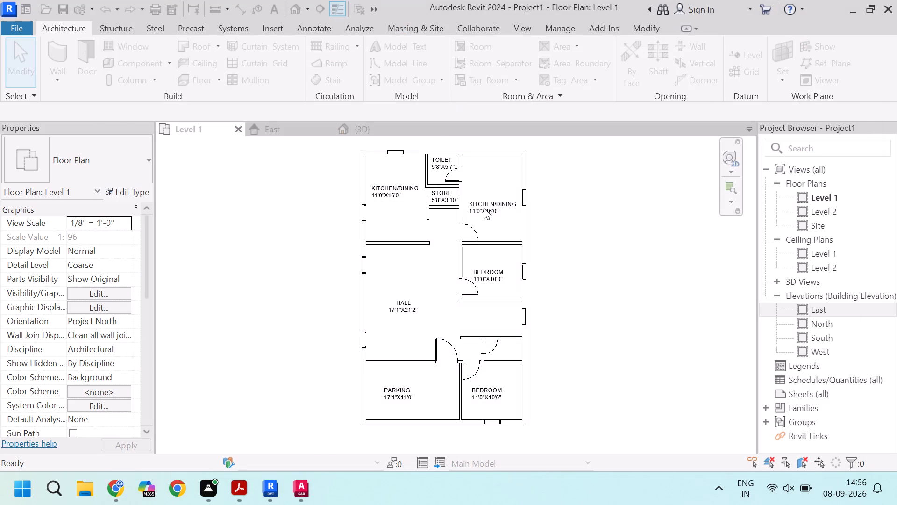
click(540, 301)
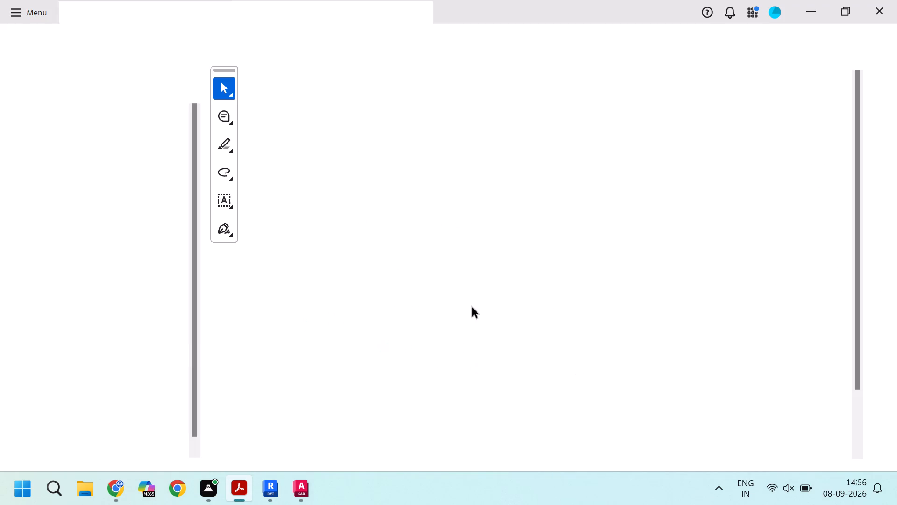
Close the printed PLAN1 PDF in Acrobat and return to the Floor-Plan-by-Houseyog reference plan.
click(368, 13)
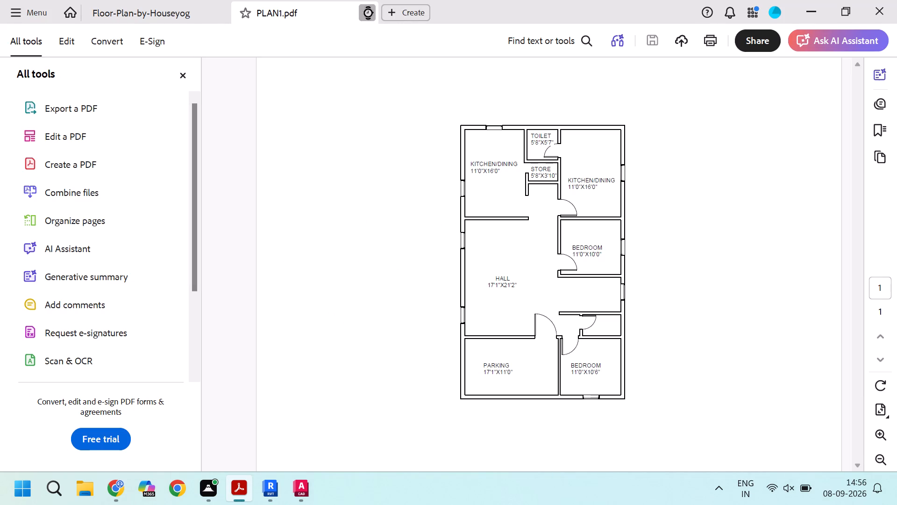
scroll(436, 250, down, 3)
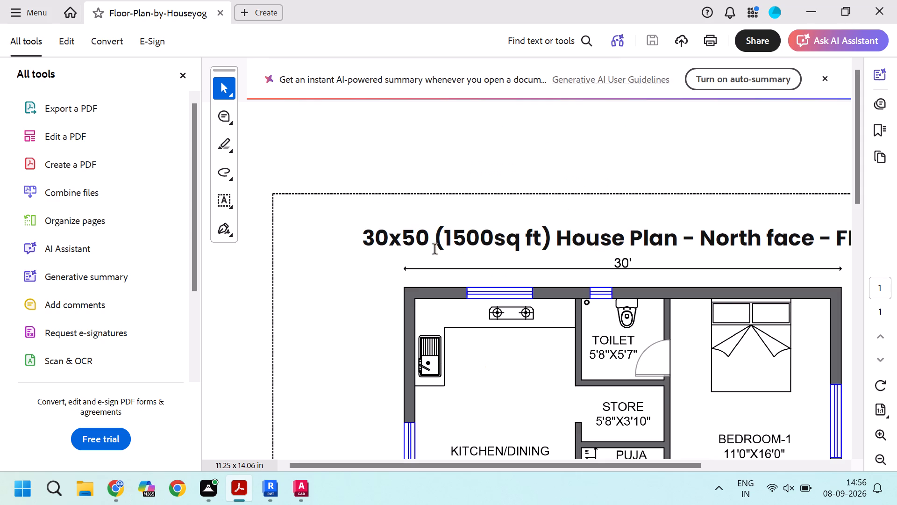
Copy the title text "30x50 (1500sq ft) House Plan" from the heading of the reference plan.
scroll(435, 250, down, 1)
scroll(483, 241, down, 2)
scroll(538, 219, up, 3)
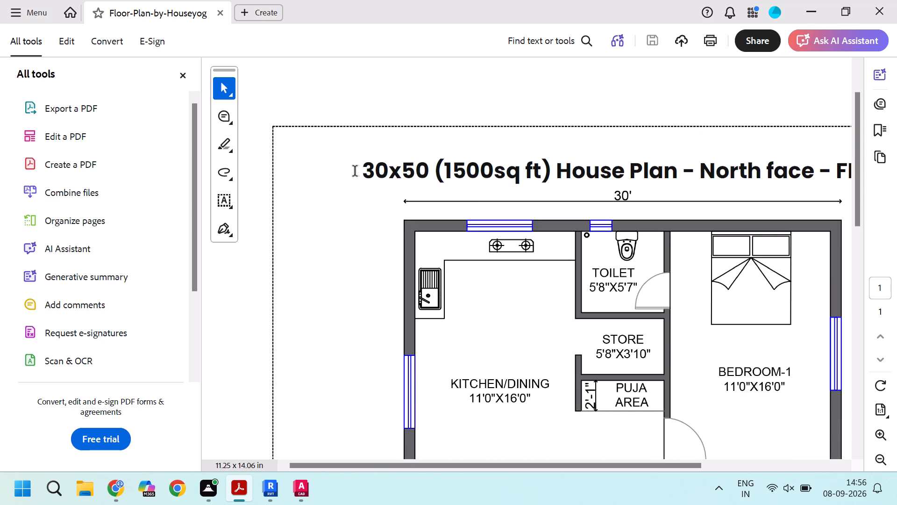
drag(367, 171, 467, 172)
scroll(467, 172, down, 2)
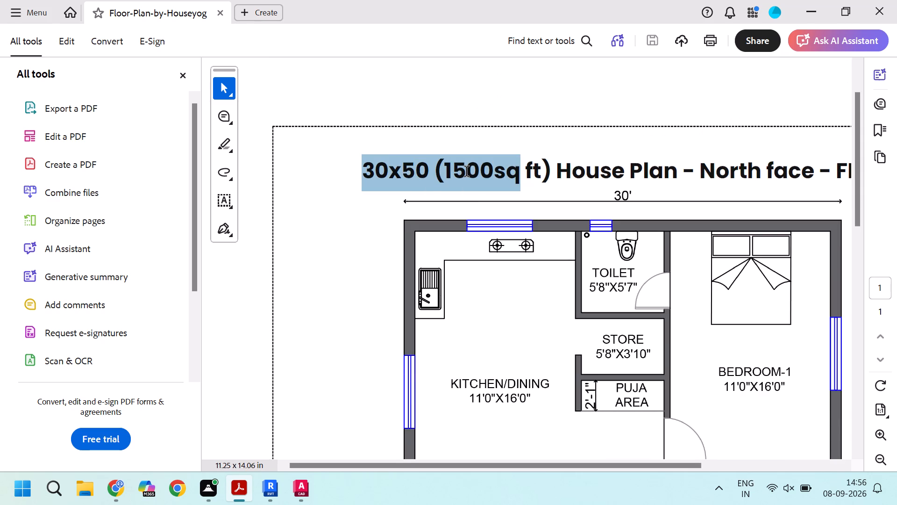
drag(467, 172, 757, 173)
scroll(422, 172, down, 5)
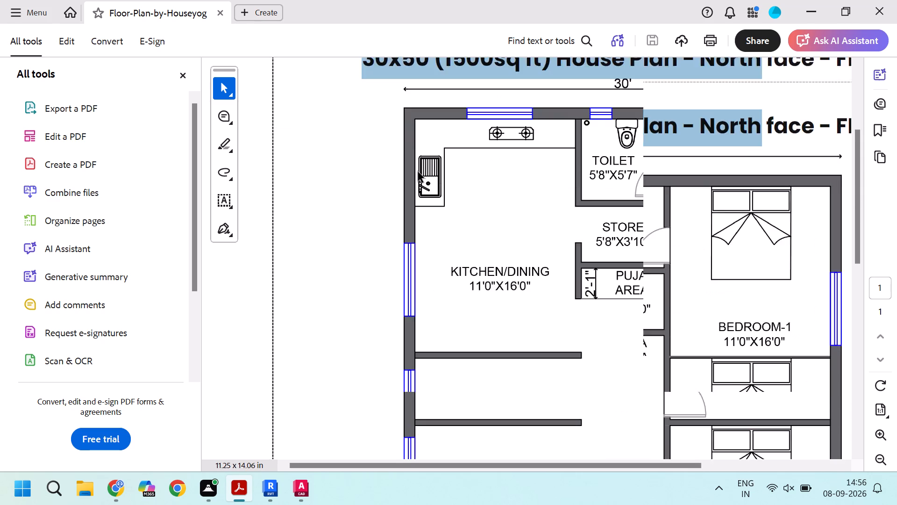
scroll(430, 166, up, 4)
middle_drag(463, 173, 510, 175)
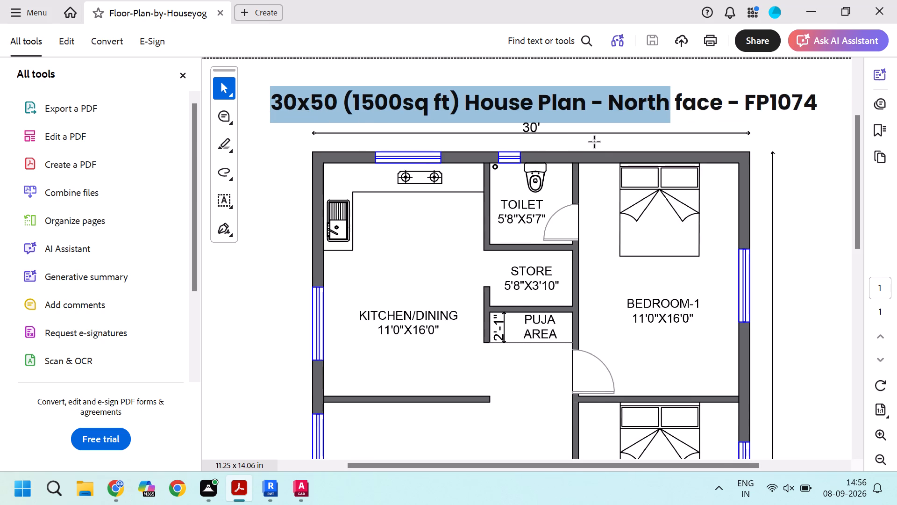
click(567, 113)
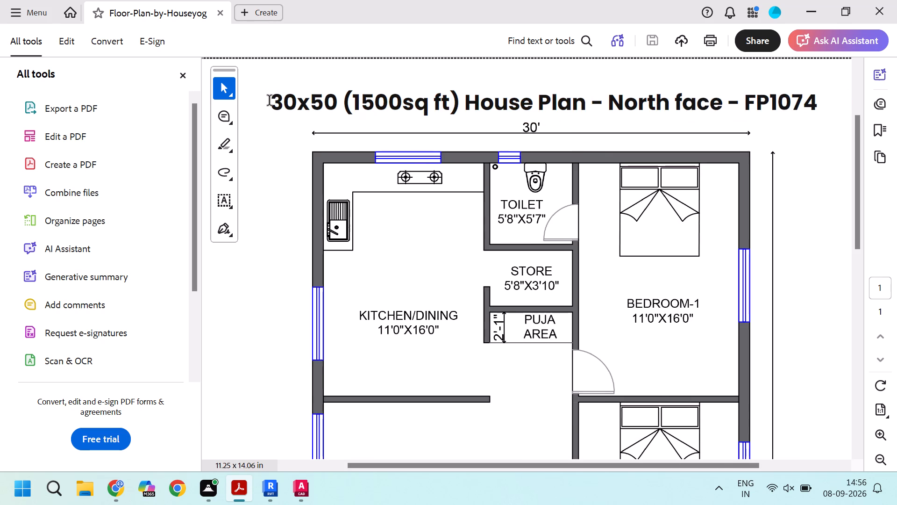
drag(268, 101, 571, 113)
key(ctrl+c)
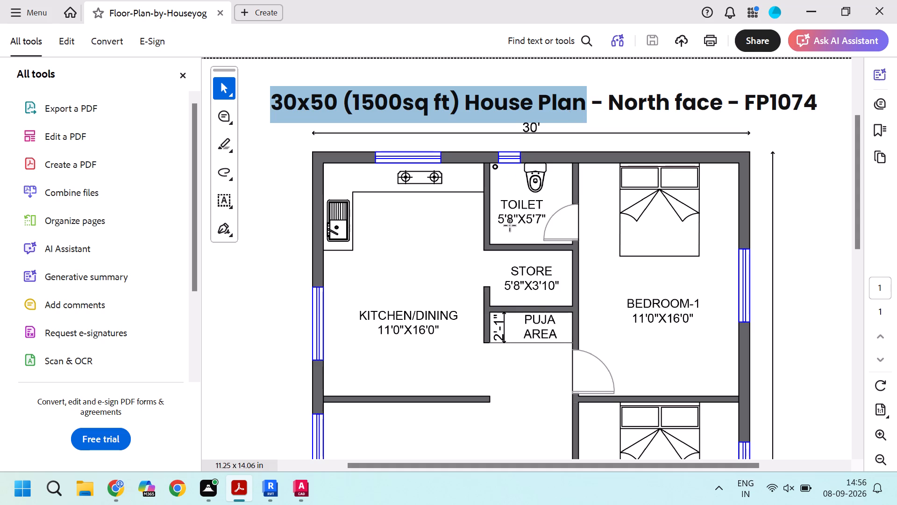
Switch to Revit and place the copied title "30x50 (1500sq ft) House Plan" as a 1/4" Arial text note below the Level 1 plan.
click(292, 431)
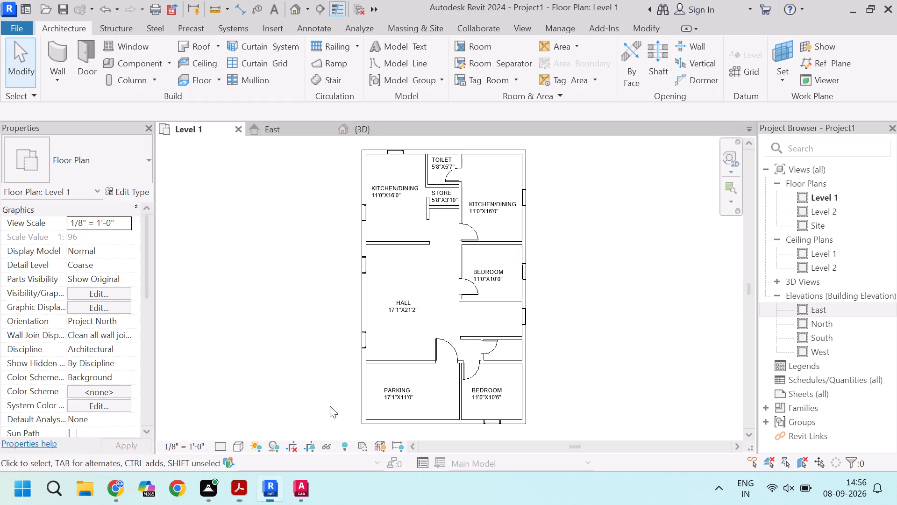
scroll(416, 307, down, 4)
scroll(408, 384, up, 4)
key(ctrl+v)
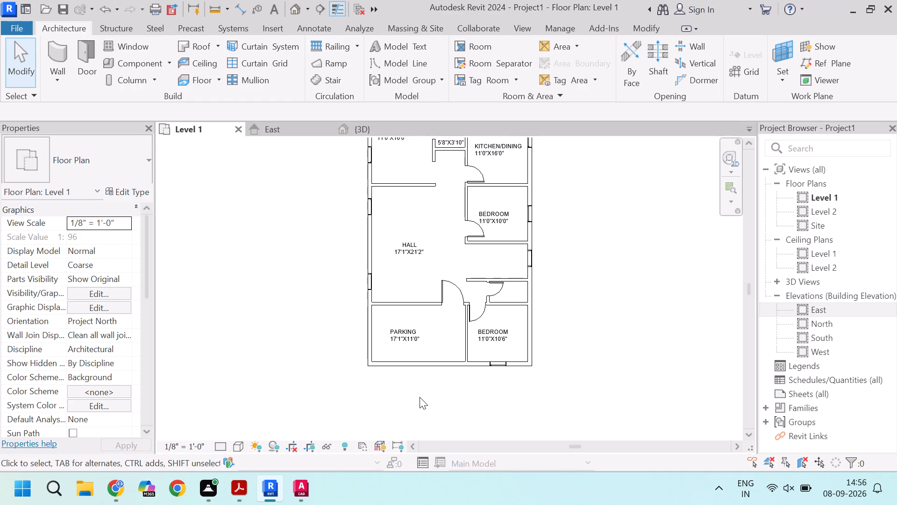
key(Escape)
key(Escape)
key(Escape)
text(TX)
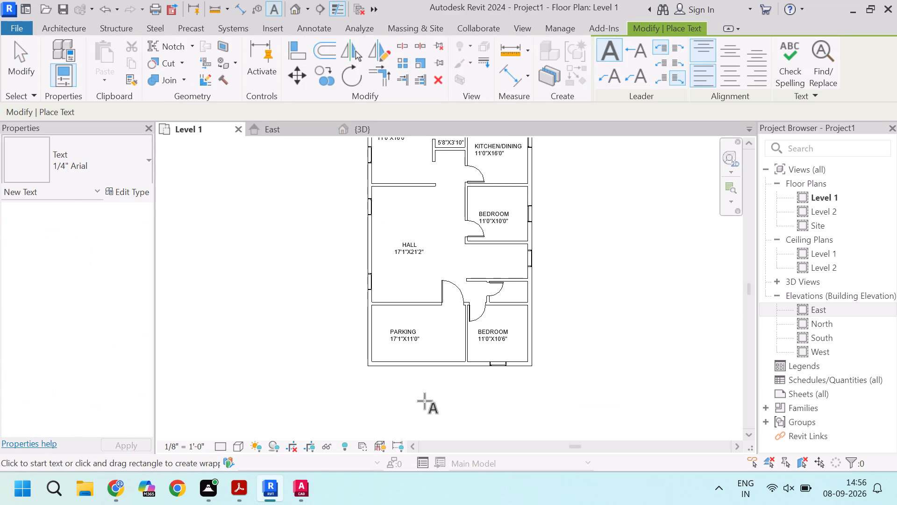
key(ctrl+v)
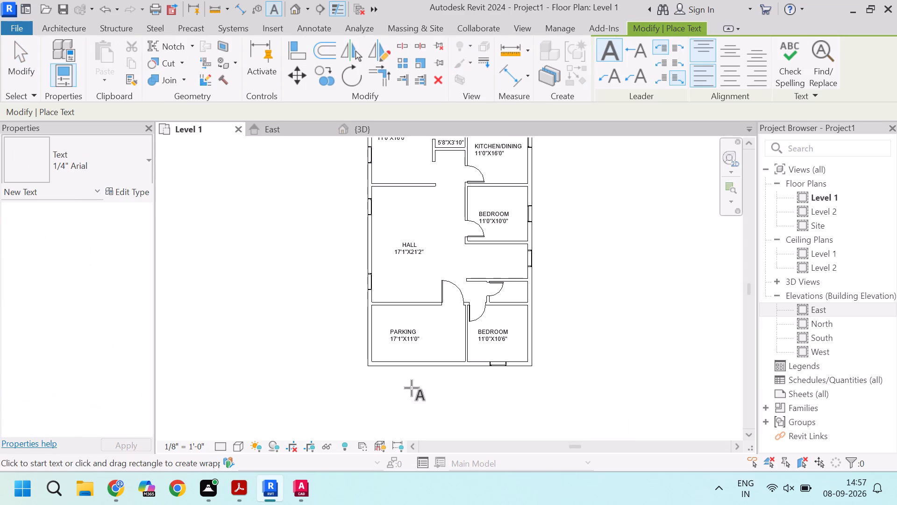
click(412, 388)
key(ctrl+v)
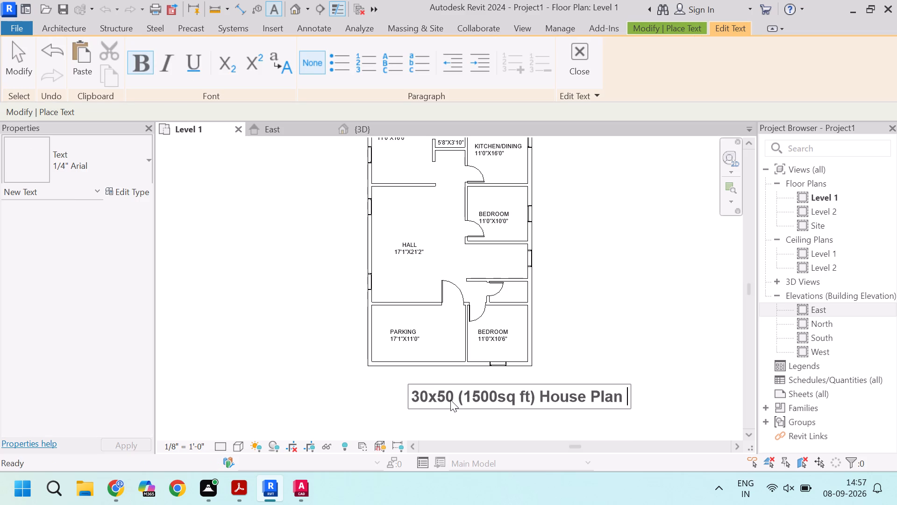
click(450, 400)
scroll(462, 396, down, 2)
click(598, 375)
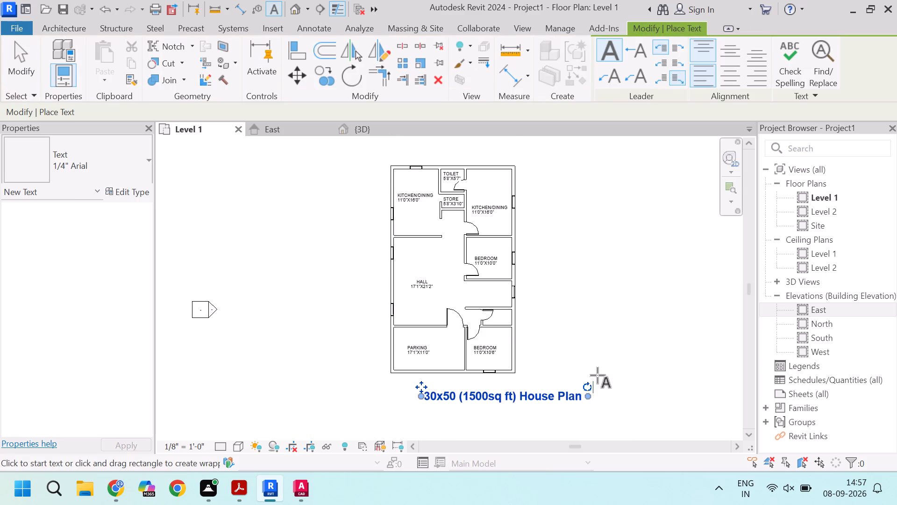
key(Escape)
key(Escape)
Move the house plan title text to the left so it sits roughly centred beneath the floor plan.
click(523, 397)
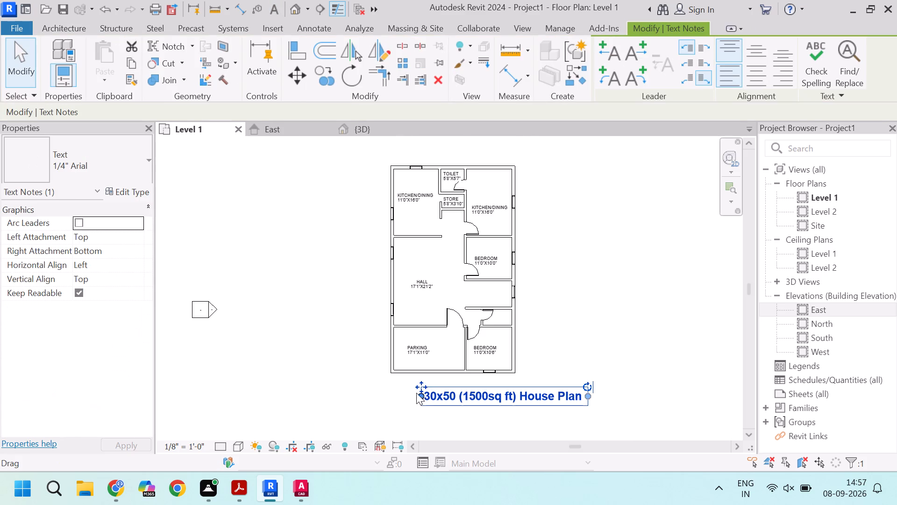
drag(418, 382, 382, 384)
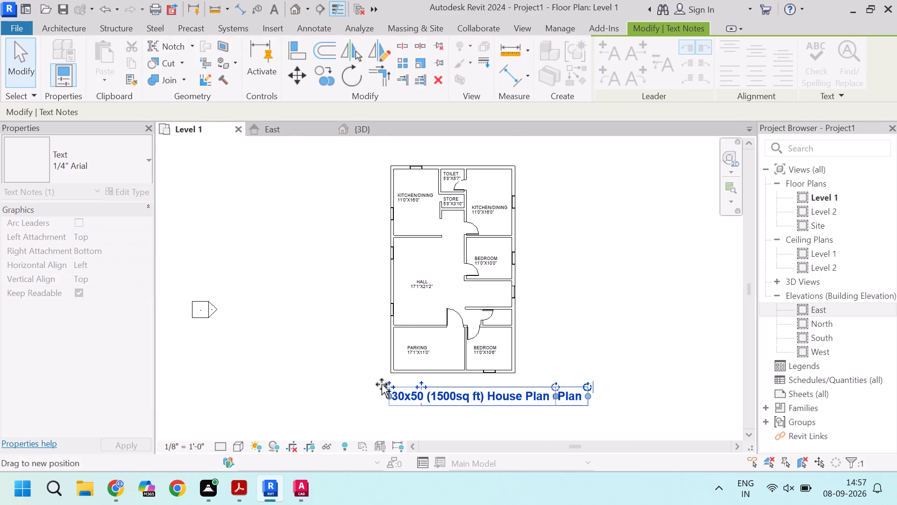
drag(382, 384, 377, 384)
key(Escape)
key(Escape)
Save the project with the titled Level 1 floor plan.
scroll(591, 381, down, 3)
middle_drag(588, 359, 575, 359)
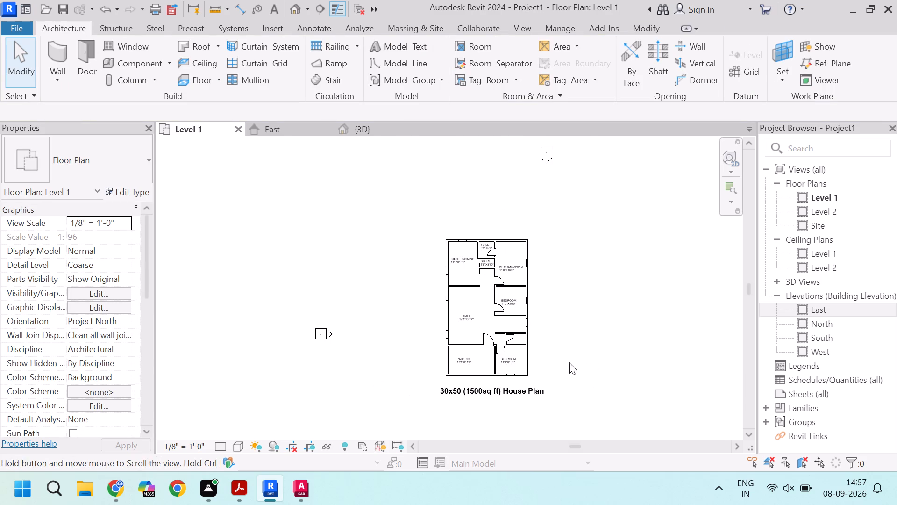
key(ctrl+s)
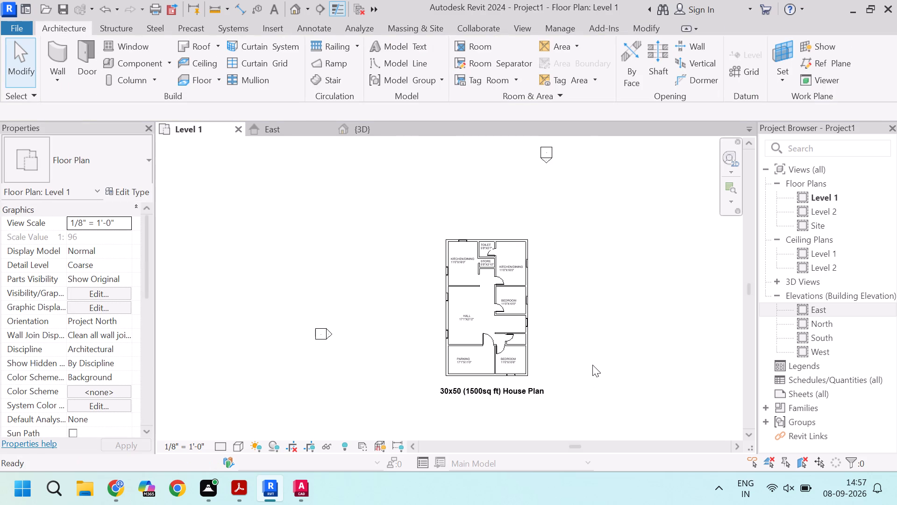
scroll(433, 255, down, 3)
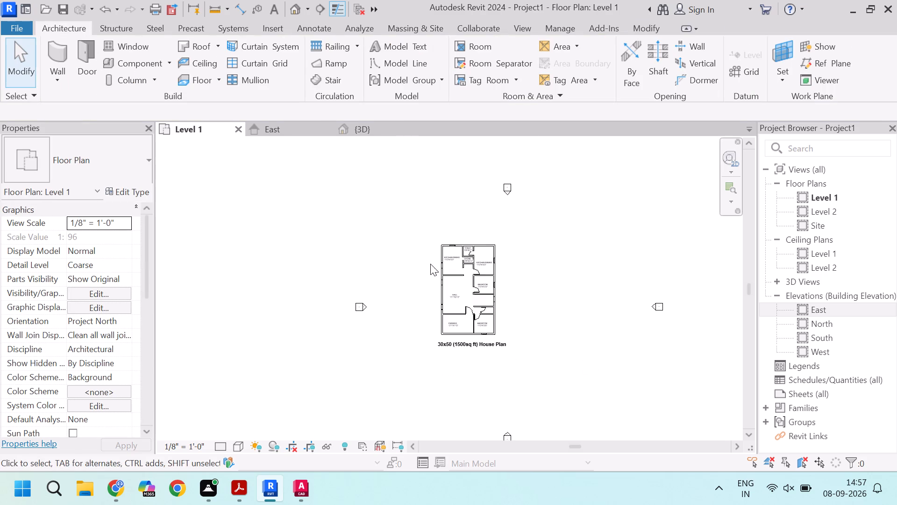
scroll(458, 273, up, 2)
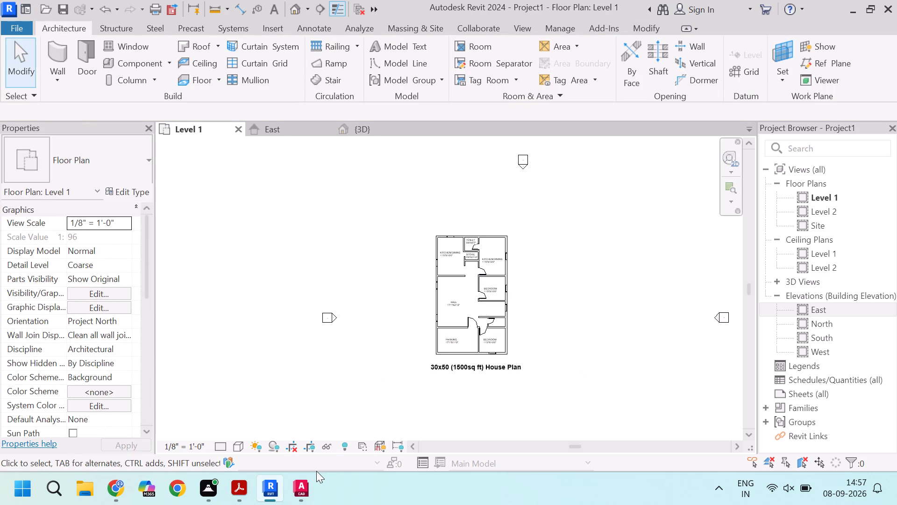
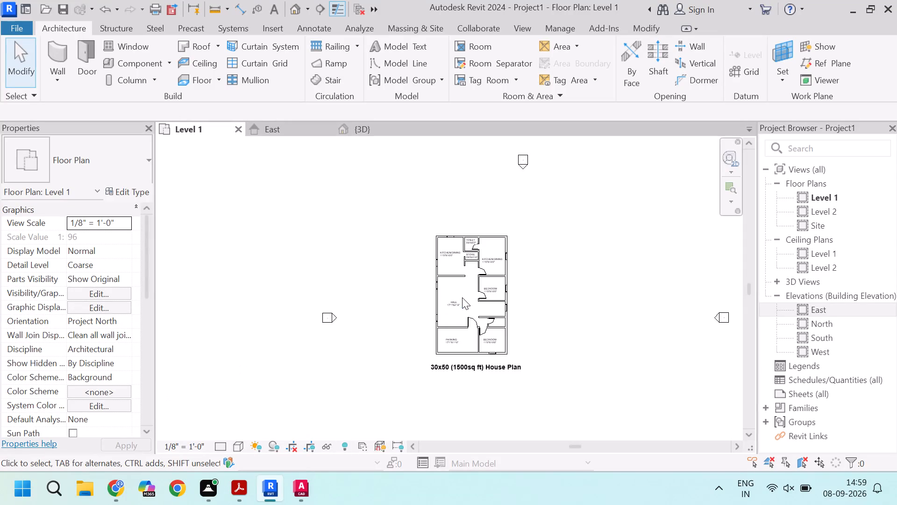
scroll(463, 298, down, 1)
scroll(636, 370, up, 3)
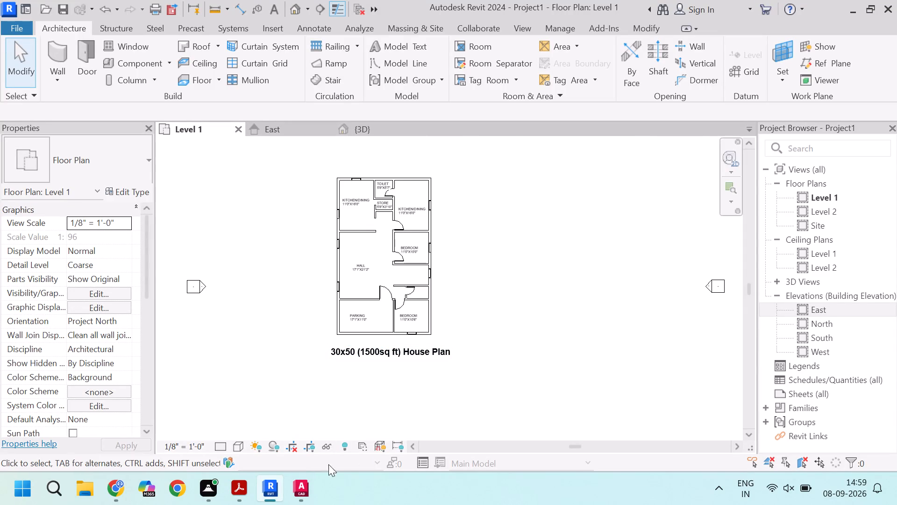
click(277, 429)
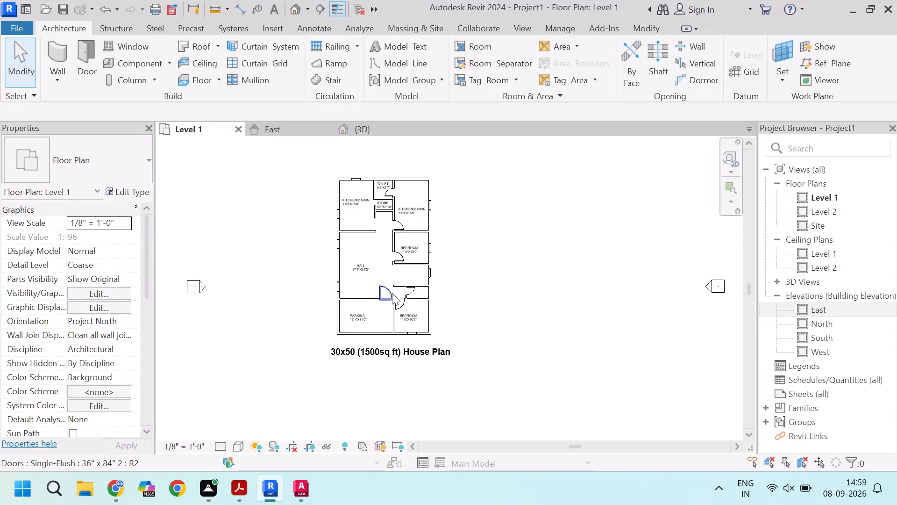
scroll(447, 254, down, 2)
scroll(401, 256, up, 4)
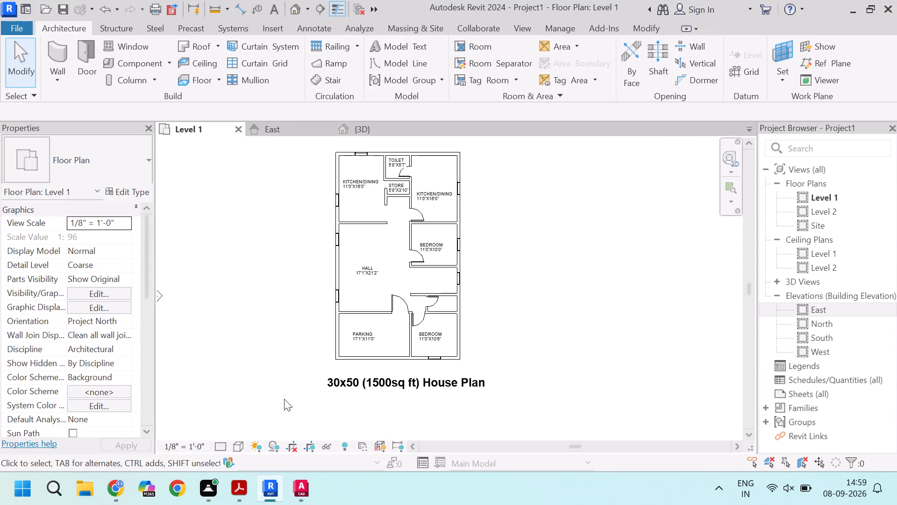
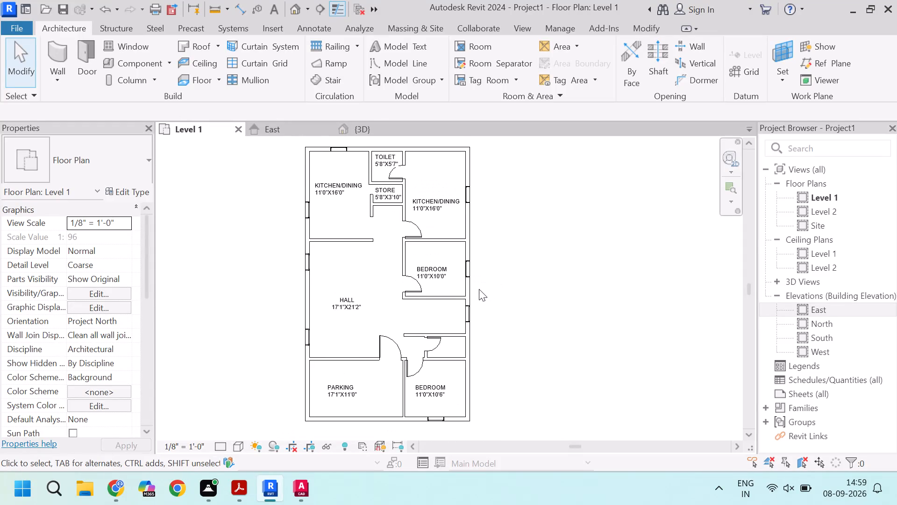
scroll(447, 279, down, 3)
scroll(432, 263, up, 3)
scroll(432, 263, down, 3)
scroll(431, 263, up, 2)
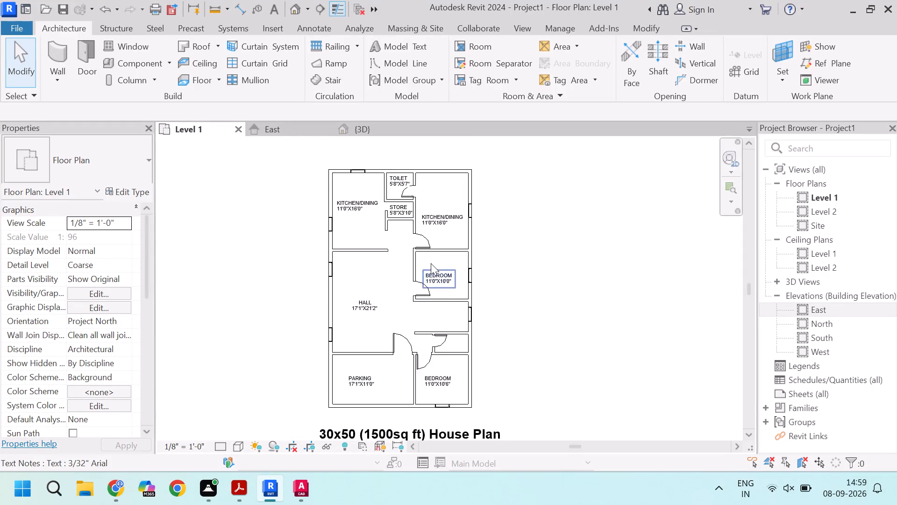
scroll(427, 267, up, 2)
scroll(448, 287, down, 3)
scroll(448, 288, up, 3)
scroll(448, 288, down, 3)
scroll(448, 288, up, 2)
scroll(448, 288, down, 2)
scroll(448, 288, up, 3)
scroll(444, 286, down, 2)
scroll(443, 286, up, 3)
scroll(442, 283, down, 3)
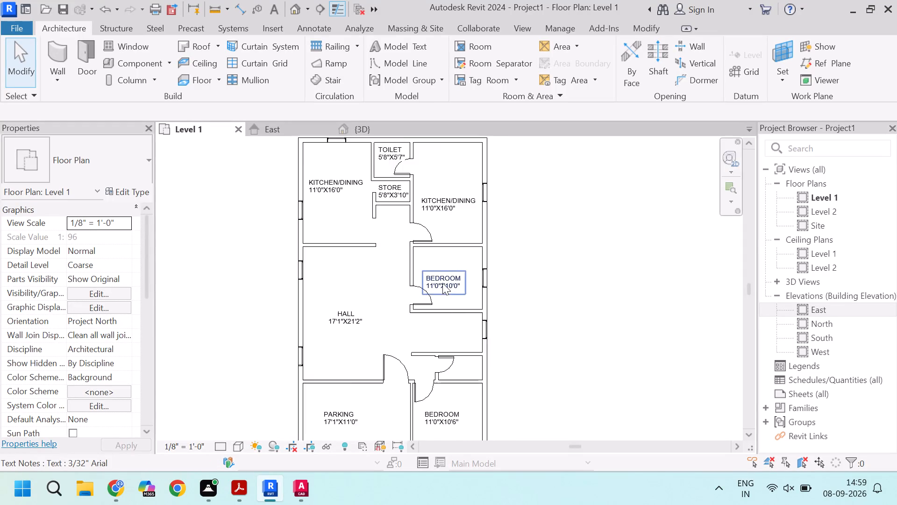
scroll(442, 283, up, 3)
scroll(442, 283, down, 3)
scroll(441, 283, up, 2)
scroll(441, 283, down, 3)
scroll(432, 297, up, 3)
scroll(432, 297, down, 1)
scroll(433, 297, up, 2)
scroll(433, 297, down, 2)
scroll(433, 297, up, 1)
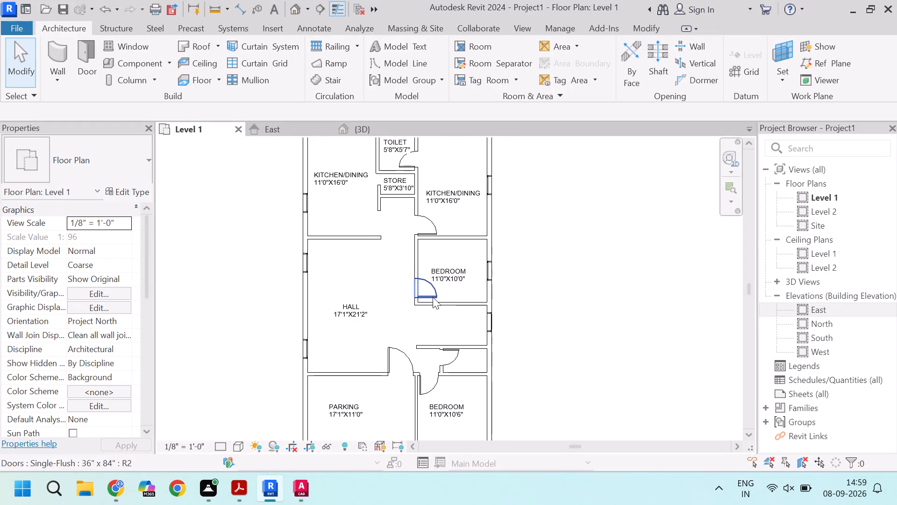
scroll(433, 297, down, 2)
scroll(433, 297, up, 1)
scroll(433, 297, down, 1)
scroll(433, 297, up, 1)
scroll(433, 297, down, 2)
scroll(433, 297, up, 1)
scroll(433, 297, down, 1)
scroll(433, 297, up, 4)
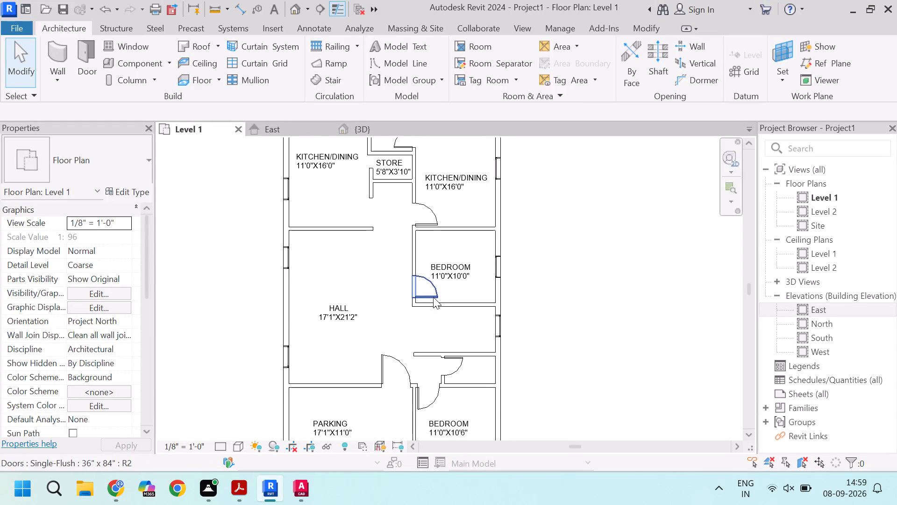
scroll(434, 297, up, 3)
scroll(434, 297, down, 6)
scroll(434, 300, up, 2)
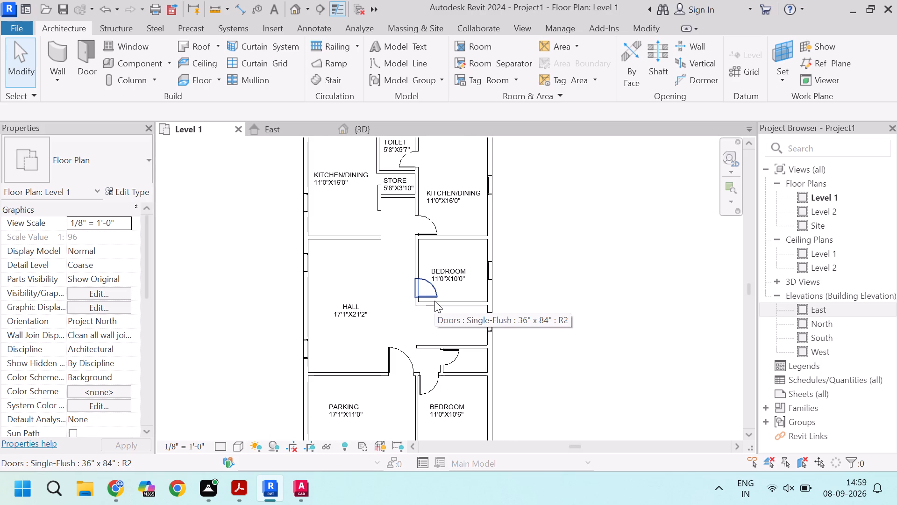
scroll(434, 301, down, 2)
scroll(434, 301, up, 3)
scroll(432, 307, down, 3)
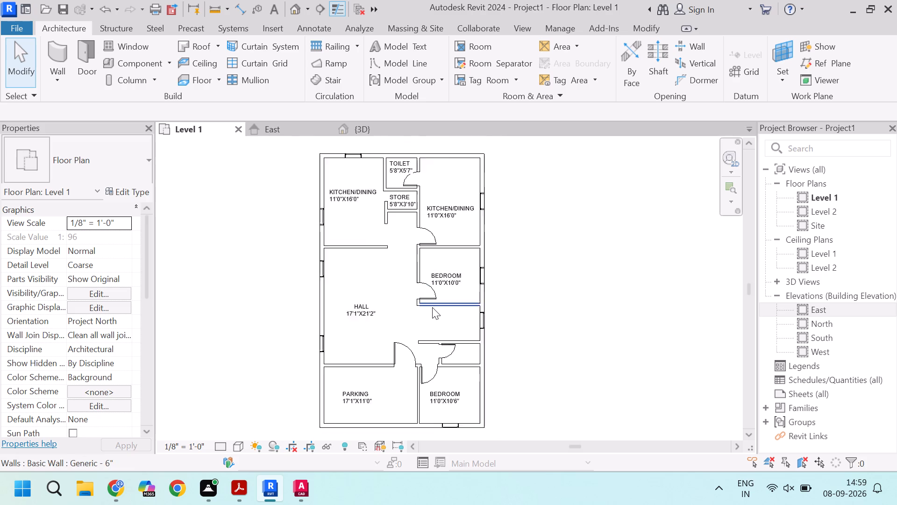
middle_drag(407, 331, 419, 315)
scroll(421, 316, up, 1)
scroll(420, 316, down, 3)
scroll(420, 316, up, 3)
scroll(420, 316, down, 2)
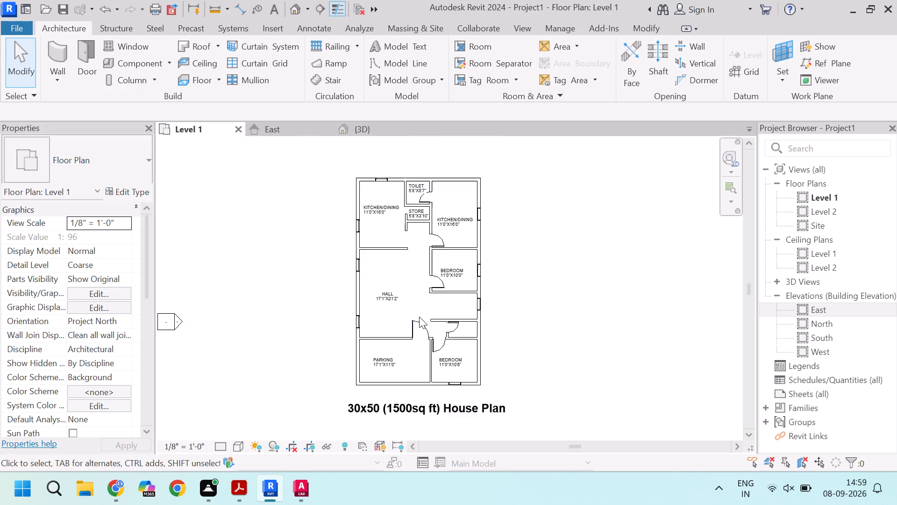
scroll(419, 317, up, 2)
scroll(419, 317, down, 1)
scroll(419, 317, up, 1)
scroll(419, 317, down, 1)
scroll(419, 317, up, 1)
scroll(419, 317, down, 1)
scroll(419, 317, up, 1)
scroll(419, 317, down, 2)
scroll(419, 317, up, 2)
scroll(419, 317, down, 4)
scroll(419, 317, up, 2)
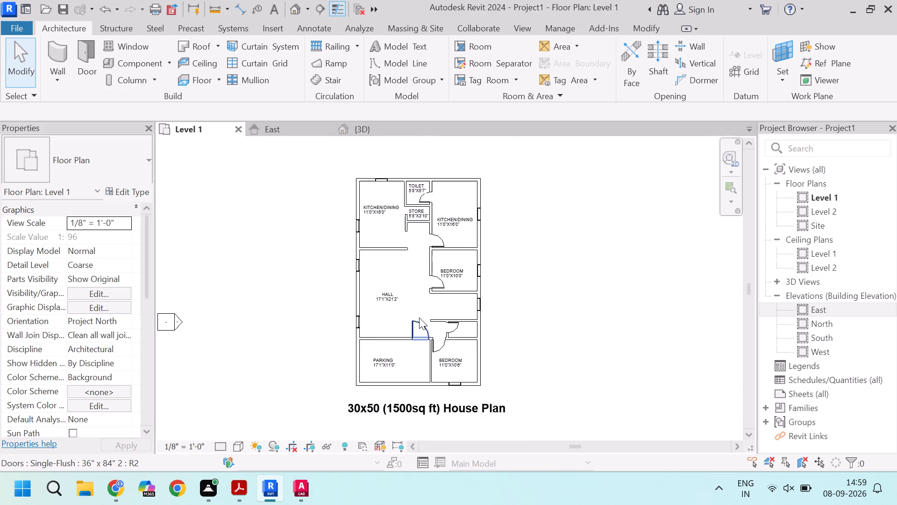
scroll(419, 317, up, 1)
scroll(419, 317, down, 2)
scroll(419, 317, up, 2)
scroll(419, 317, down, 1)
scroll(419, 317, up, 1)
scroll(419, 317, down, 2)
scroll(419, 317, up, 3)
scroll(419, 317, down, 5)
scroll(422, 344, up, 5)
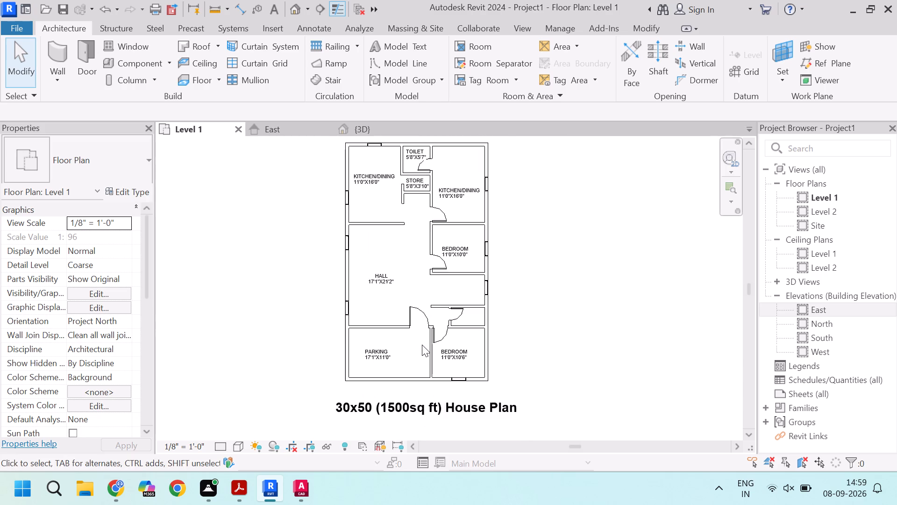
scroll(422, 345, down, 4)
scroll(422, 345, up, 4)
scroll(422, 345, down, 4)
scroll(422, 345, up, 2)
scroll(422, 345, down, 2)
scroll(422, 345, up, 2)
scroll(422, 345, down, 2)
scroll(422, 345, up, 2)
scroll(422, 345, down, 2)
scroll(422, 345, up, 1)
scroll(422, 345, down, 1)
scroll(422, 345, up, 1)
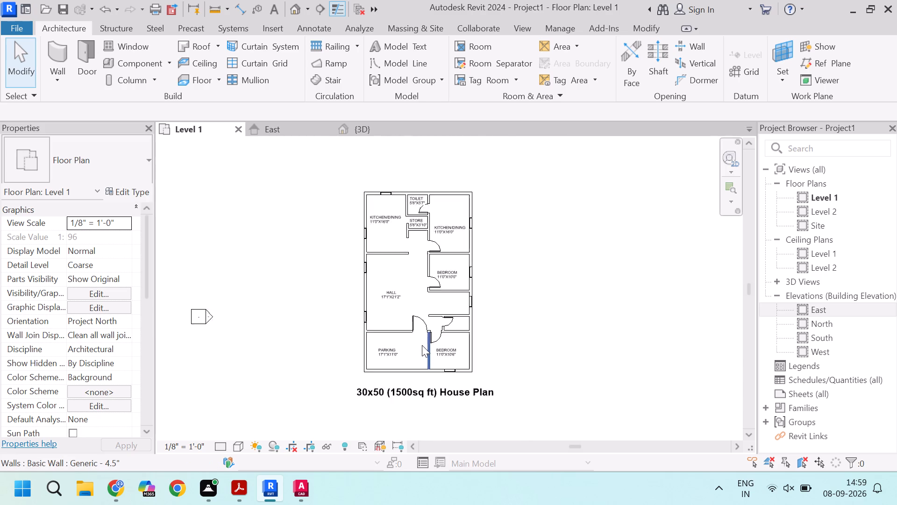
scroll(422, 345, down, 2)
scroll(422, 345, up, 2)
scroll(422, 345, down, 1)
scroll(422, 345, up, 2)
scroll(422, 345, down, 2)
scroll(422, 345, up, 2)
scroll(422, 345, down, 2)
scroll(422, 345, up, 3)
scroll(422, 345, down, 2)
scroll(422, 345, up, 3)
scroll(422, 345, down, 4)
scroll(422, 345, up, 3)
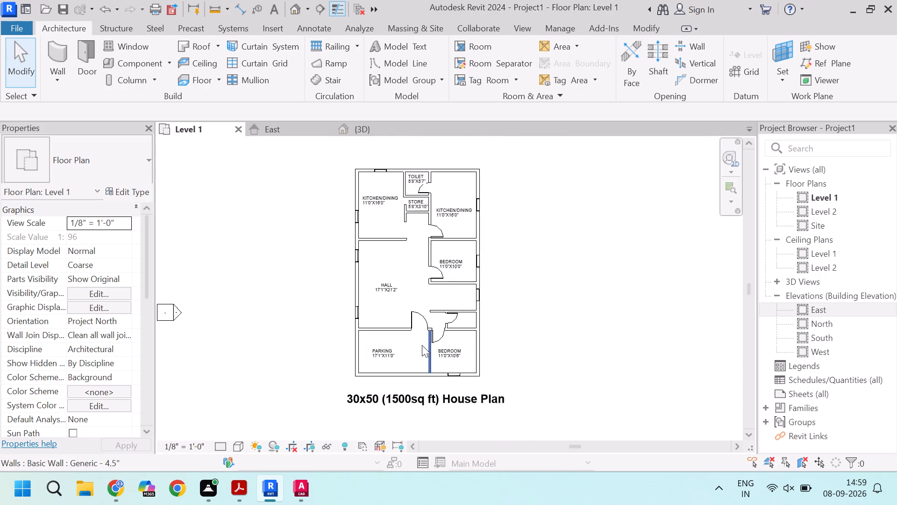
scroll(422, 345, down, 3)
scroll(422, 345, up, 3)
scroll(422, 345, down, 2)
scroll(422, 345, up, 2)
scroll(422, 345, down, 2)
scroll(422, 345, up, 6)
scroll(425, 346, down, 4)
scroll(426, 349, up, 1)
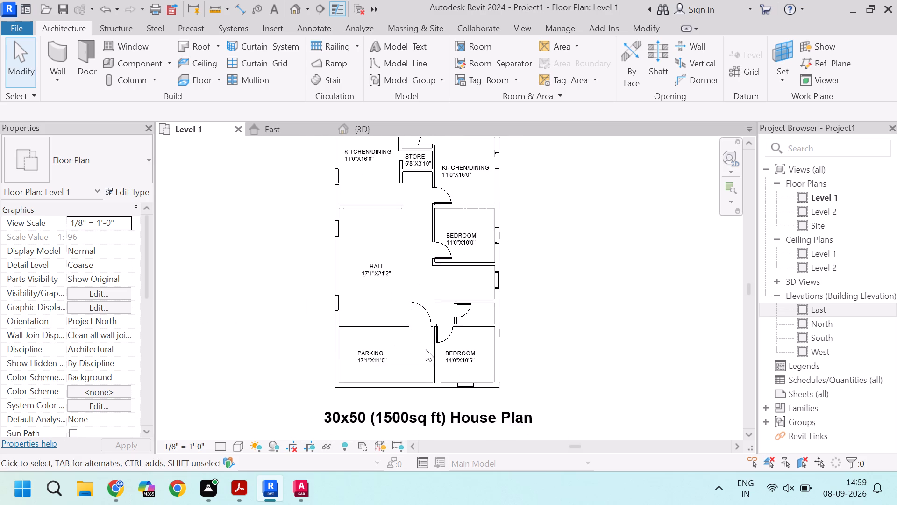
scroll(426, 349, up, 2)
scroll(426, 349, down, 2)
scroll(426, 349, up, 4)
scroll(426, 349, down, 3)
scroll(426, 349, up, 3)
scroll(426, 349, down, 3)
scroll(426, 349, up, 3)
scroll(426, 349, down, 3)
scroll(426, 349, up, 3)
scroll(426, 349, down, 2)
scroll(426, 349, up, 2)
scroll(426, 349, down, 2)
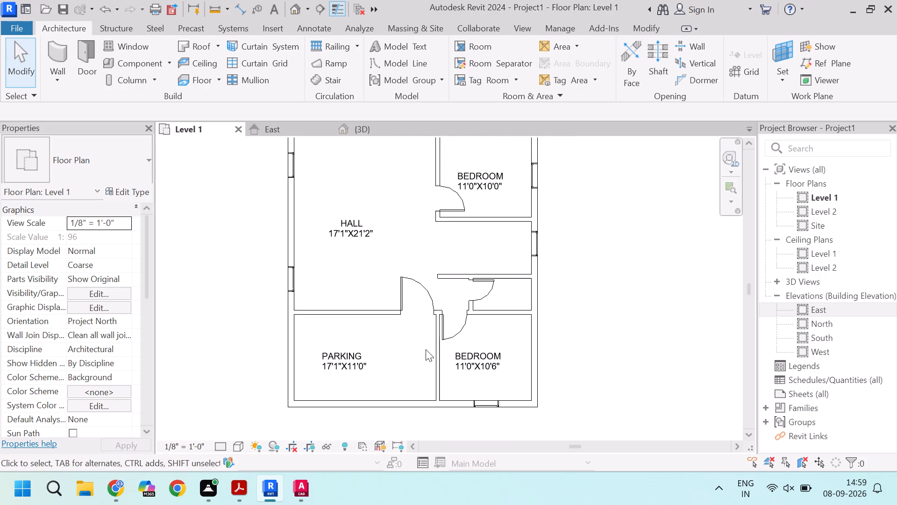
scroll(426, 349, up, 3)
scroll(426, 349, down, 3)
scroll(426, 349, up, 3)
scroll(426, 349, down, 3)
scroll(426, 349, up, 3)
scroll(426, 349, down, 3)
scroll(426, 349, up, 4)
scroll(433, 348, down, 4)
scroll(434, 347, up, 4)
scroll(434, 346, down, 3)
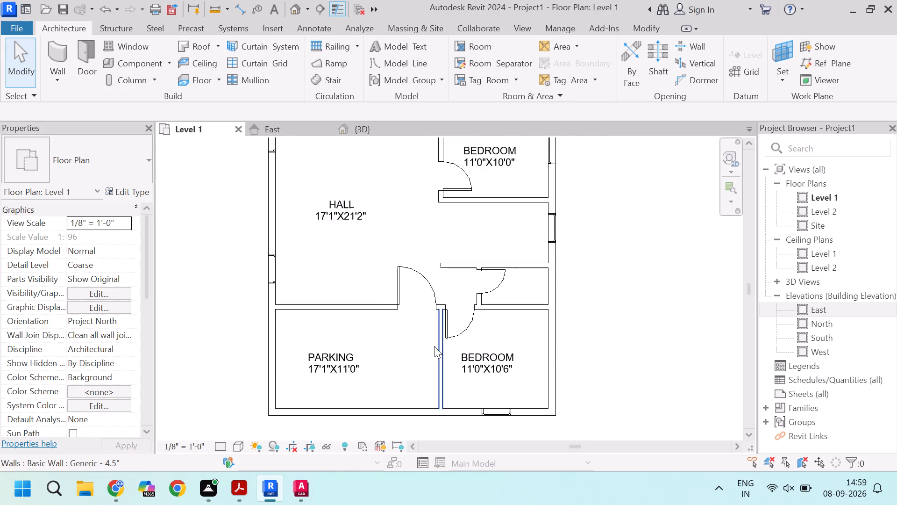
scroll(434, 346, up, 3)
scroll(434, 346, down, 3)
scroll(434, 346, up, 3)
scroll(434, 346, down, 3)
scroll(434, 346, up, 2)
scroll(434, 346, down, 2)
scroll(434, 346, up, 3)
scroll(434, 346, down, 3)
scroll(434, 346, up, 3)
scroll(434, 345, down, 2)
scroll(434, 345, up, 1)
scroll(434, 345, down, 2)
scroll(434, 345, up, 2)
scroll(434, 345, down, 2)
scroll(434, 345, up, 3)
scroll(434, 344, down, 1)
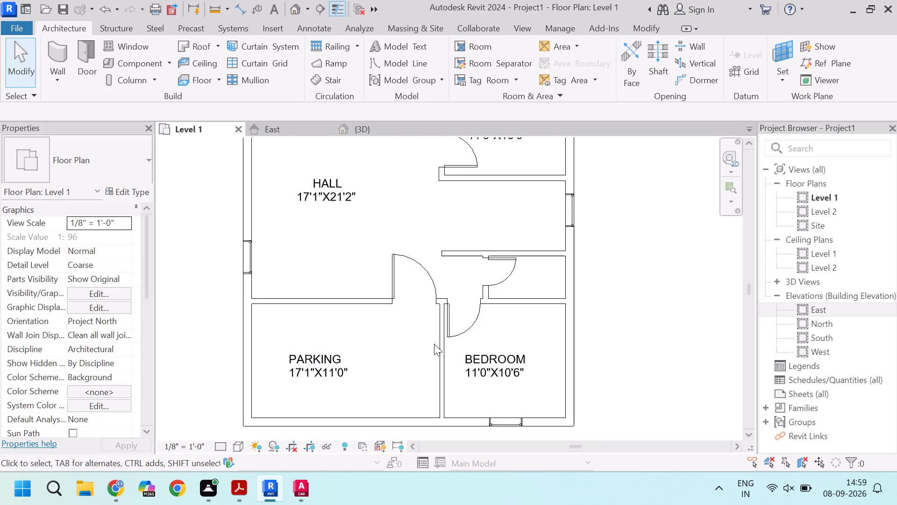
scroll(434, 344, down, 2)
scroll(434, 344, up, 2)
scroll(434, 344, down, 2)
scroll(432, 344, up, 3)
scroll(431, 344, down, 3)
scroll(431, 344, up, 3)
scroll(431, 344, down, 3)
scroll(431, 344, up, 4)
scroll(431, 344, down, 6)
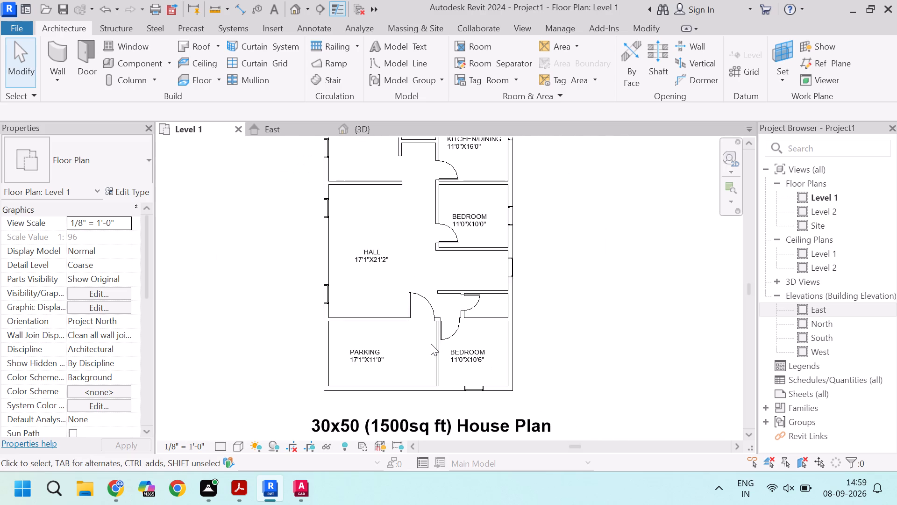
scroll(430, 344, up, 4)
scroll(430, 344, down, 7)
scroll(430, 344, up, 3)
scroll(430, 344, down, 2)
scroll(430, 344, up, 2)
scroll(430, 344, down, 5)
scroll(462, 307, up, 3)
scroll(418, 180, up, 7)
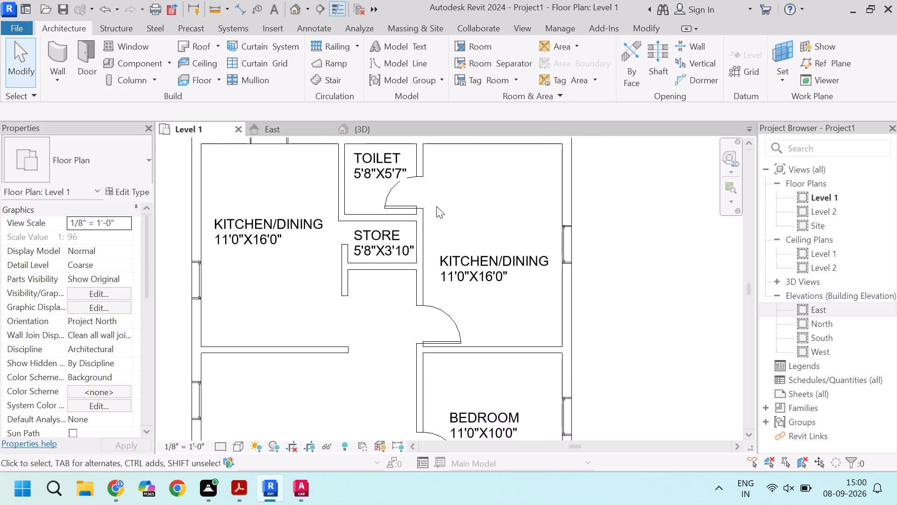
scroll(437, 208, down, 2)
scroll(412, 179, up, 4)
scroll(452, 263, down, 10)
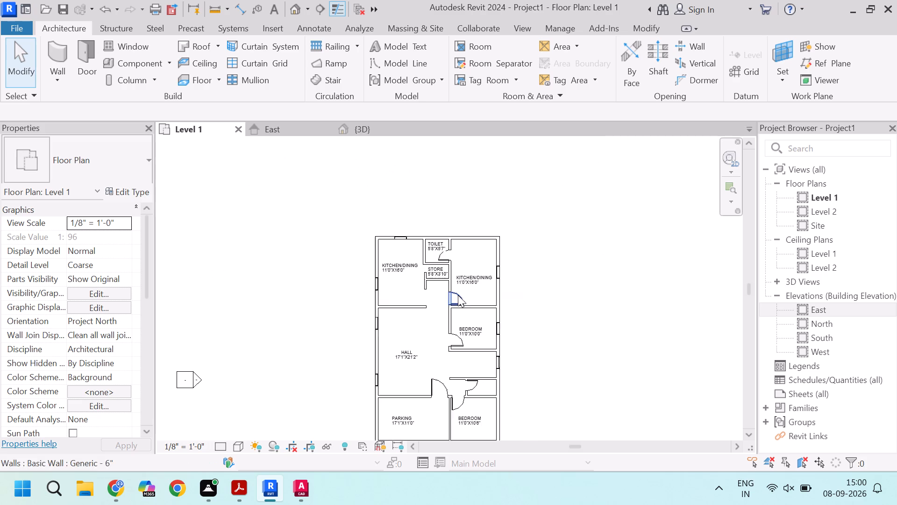
Review the Level 1 floor plan, checking the room labels from the toilet and kitchens down to the parking area and the house plan title.
scroll(463, 300, down, 1)
scroll(488, 278, up, 11)
scroll(496, 282, down, 5)
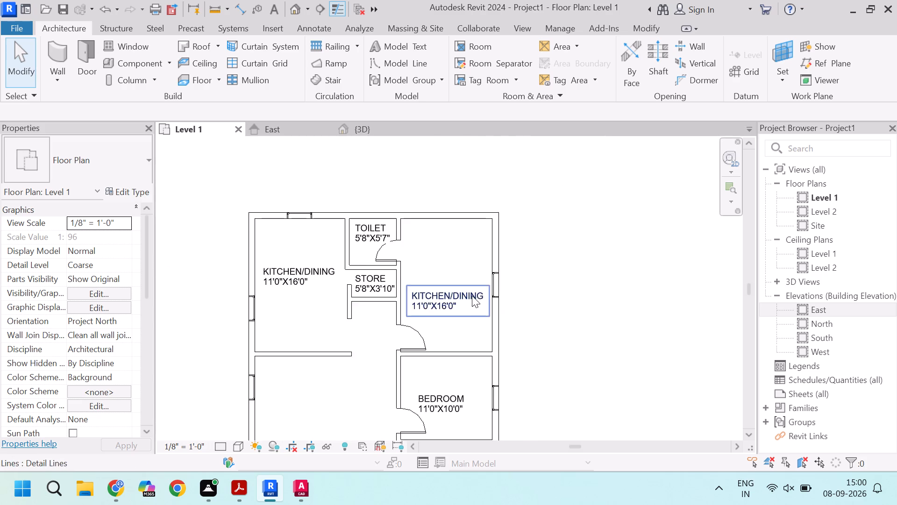
scroll(467, 299, down, 10)
scroll(447, 320, up, 5)
scroll(447, 320, down, 4)
scroll(445, 322, up, 3)
scroll(445, 322, down, 4)
scroll(431, 379, up, 9)
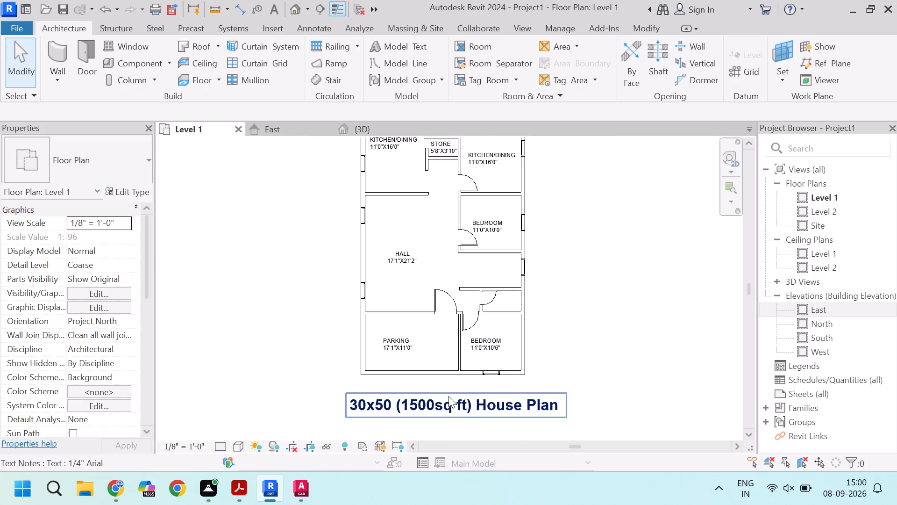
scroll(460, 400, down, 9)
scroll(451, 315, up, 8)
scroll(416, 265, down, 4)
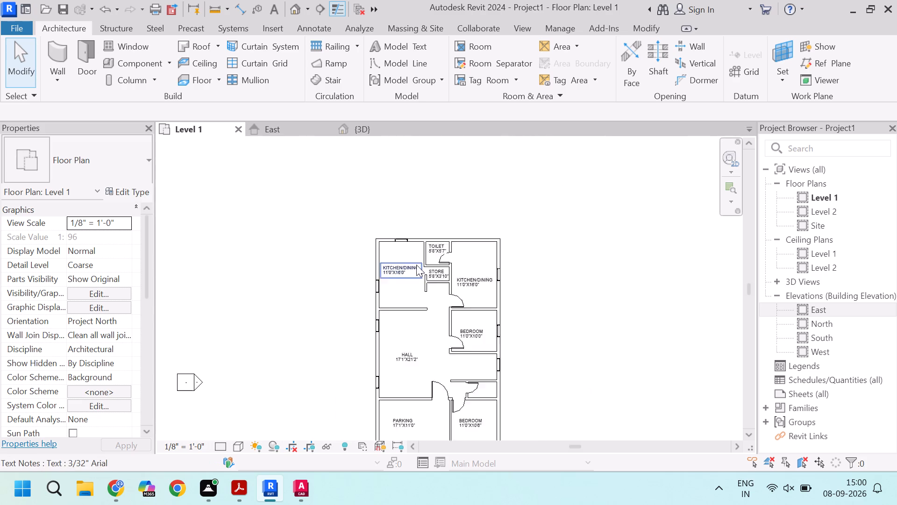
scroll(416, 265, down, 1)
scroll(414, 265, up, 8)
scroll(401, 266, down, 10)
scroll(400, 271, up, 8)
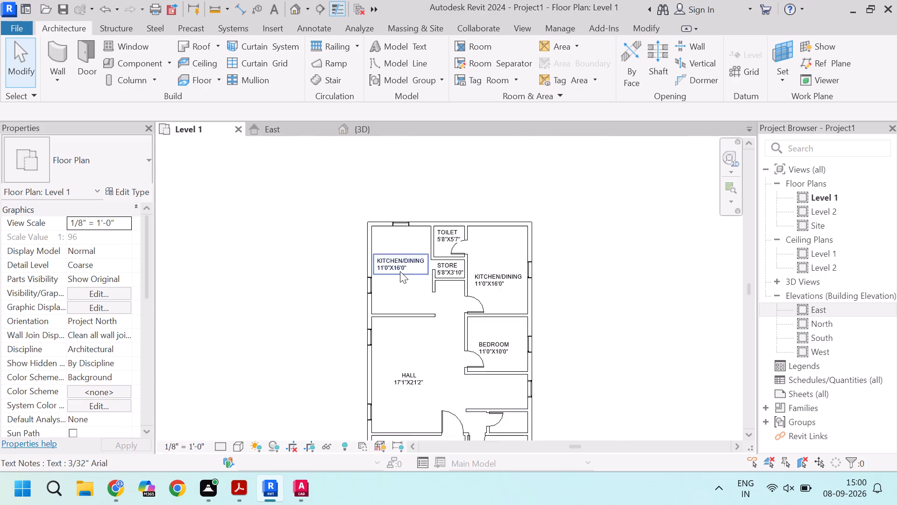
scroll(400, 271, up, 2)
scroll(400, 273, down, 12)
scroll(401, 368, up, 11)
scroll(427, 333, down, 6)
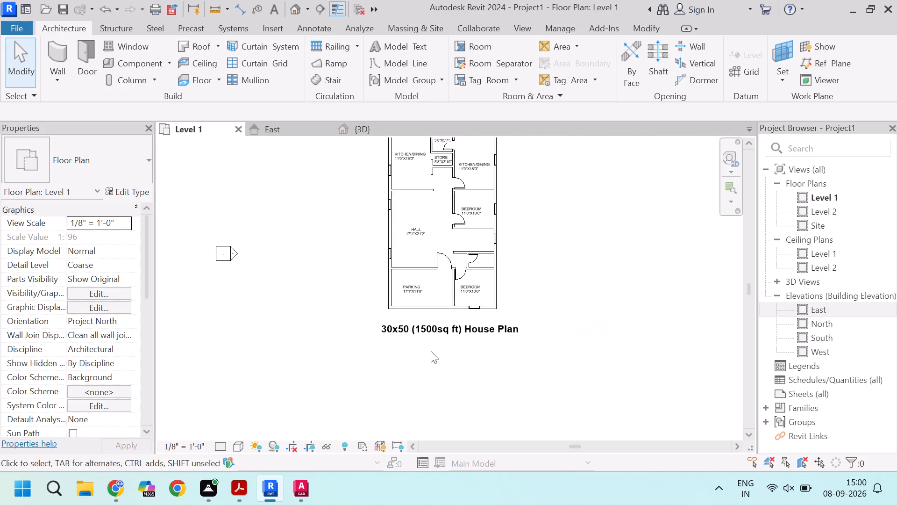
scroll(431, 351, down, 5)
scroll(451, 240, up, 8)
scroll(451, 236, down, 6)
scroll(430, 363, up, 9)
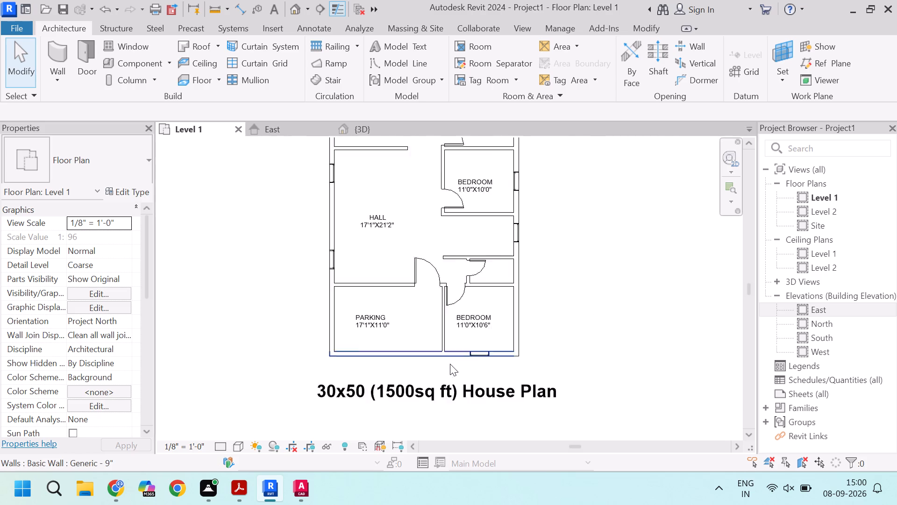
scroll(450, 364, down, 9)
scroll(336, 411, up, 6)
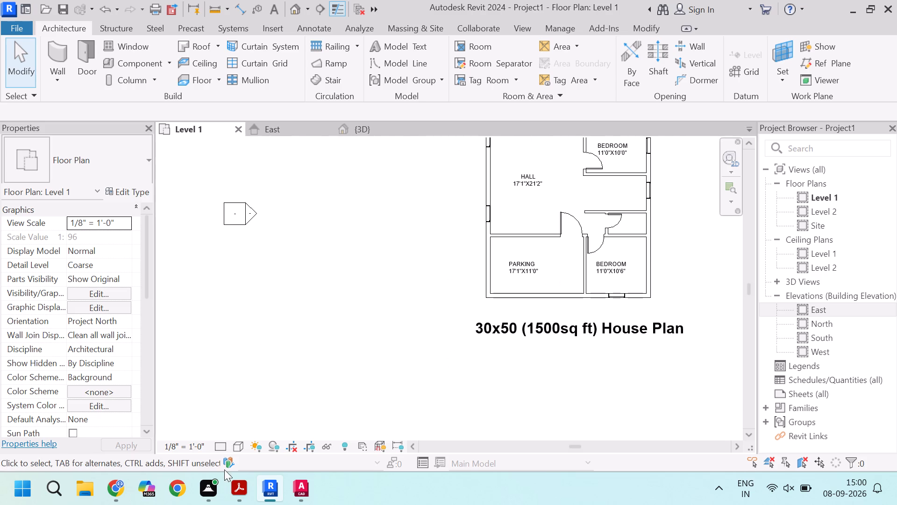
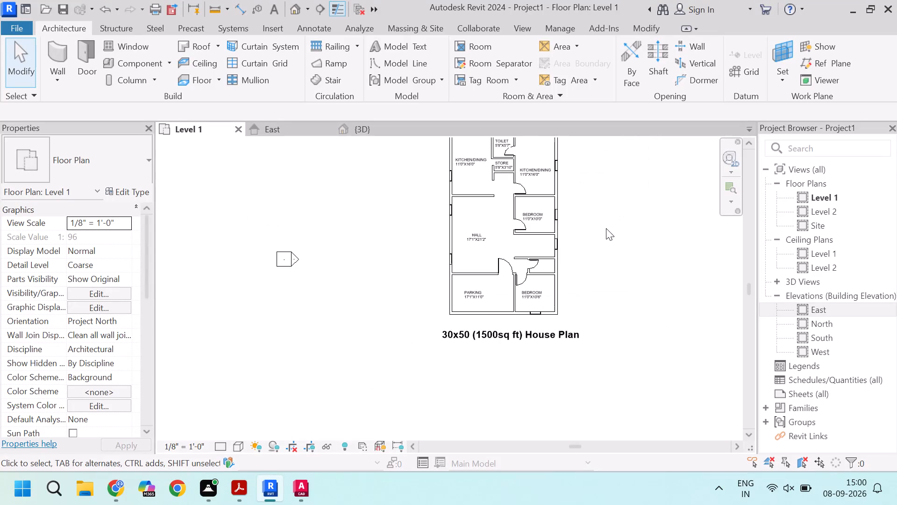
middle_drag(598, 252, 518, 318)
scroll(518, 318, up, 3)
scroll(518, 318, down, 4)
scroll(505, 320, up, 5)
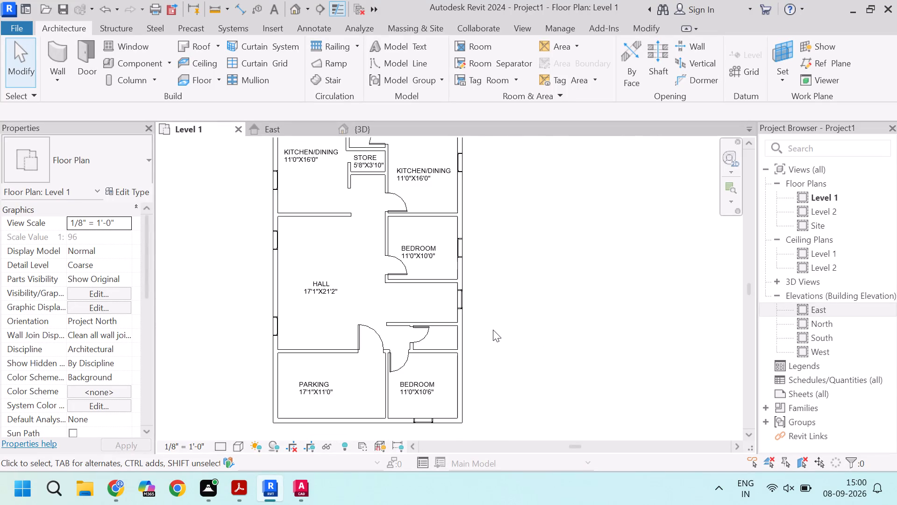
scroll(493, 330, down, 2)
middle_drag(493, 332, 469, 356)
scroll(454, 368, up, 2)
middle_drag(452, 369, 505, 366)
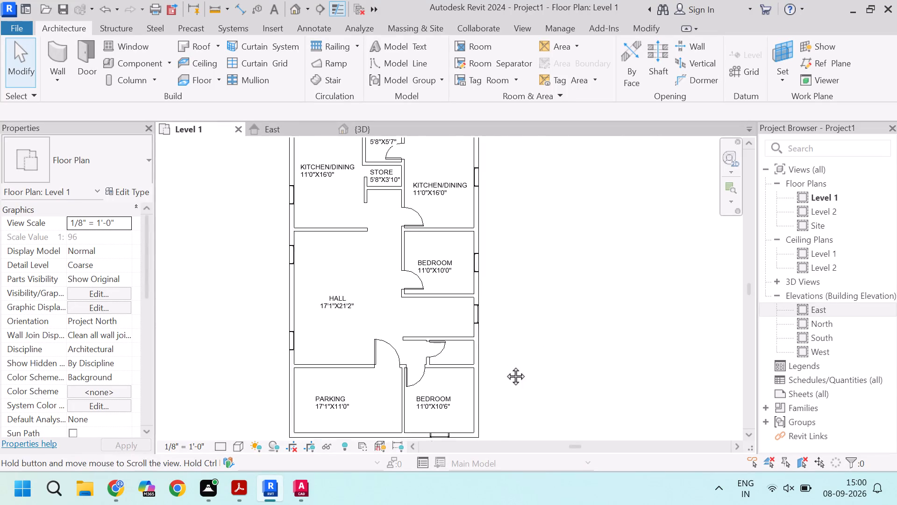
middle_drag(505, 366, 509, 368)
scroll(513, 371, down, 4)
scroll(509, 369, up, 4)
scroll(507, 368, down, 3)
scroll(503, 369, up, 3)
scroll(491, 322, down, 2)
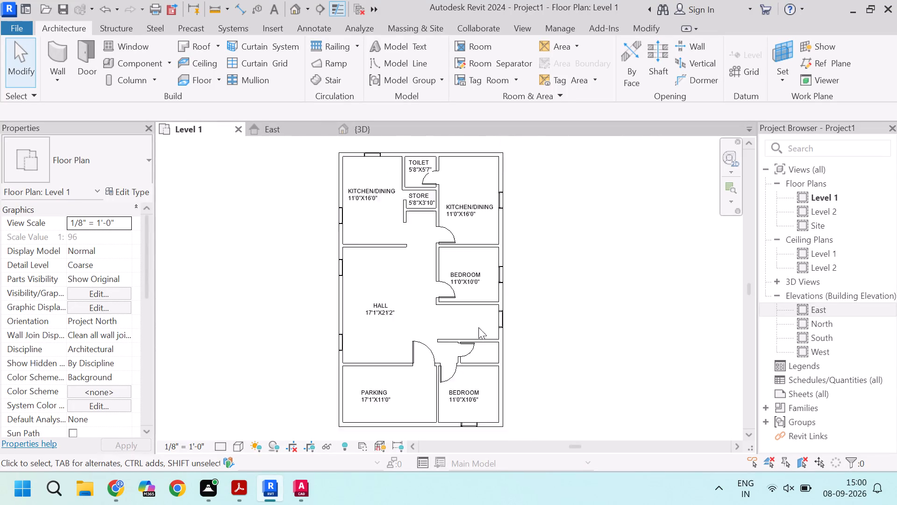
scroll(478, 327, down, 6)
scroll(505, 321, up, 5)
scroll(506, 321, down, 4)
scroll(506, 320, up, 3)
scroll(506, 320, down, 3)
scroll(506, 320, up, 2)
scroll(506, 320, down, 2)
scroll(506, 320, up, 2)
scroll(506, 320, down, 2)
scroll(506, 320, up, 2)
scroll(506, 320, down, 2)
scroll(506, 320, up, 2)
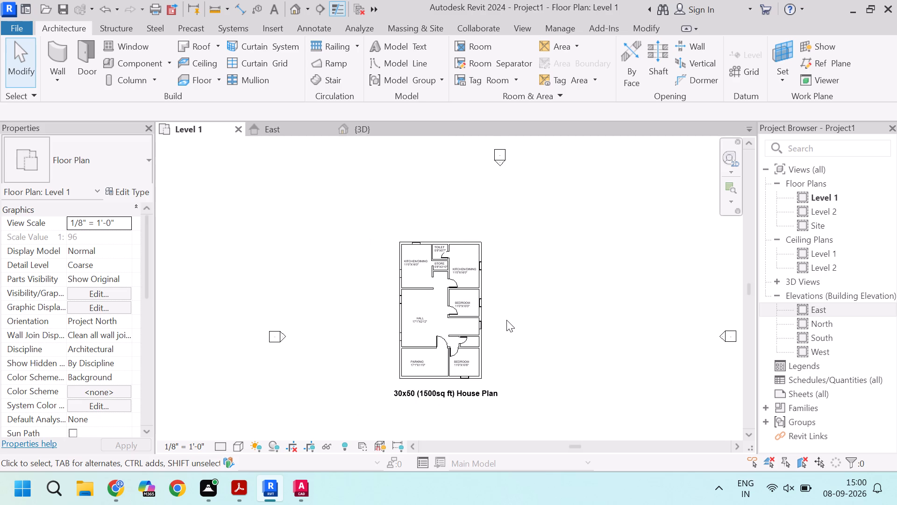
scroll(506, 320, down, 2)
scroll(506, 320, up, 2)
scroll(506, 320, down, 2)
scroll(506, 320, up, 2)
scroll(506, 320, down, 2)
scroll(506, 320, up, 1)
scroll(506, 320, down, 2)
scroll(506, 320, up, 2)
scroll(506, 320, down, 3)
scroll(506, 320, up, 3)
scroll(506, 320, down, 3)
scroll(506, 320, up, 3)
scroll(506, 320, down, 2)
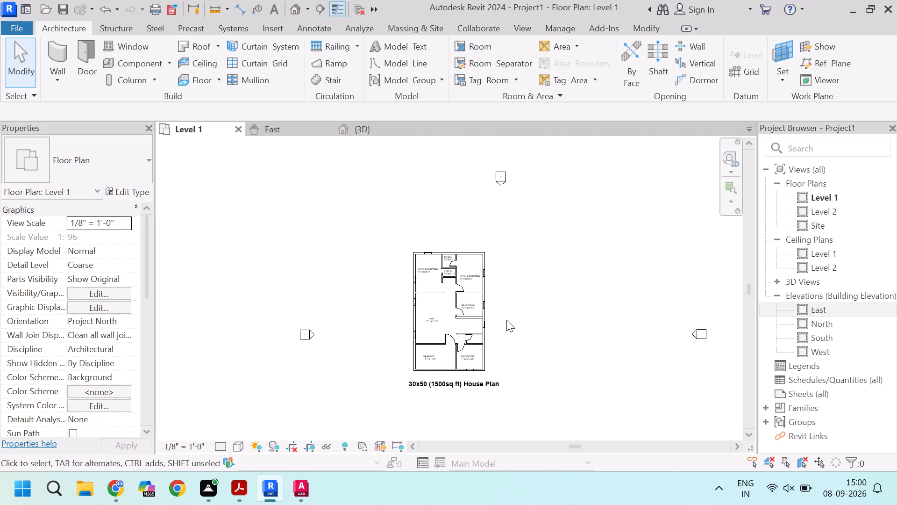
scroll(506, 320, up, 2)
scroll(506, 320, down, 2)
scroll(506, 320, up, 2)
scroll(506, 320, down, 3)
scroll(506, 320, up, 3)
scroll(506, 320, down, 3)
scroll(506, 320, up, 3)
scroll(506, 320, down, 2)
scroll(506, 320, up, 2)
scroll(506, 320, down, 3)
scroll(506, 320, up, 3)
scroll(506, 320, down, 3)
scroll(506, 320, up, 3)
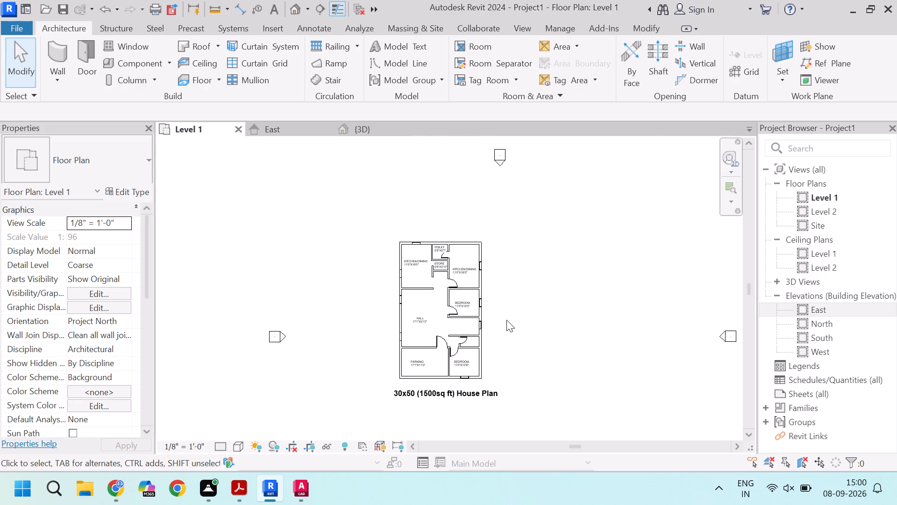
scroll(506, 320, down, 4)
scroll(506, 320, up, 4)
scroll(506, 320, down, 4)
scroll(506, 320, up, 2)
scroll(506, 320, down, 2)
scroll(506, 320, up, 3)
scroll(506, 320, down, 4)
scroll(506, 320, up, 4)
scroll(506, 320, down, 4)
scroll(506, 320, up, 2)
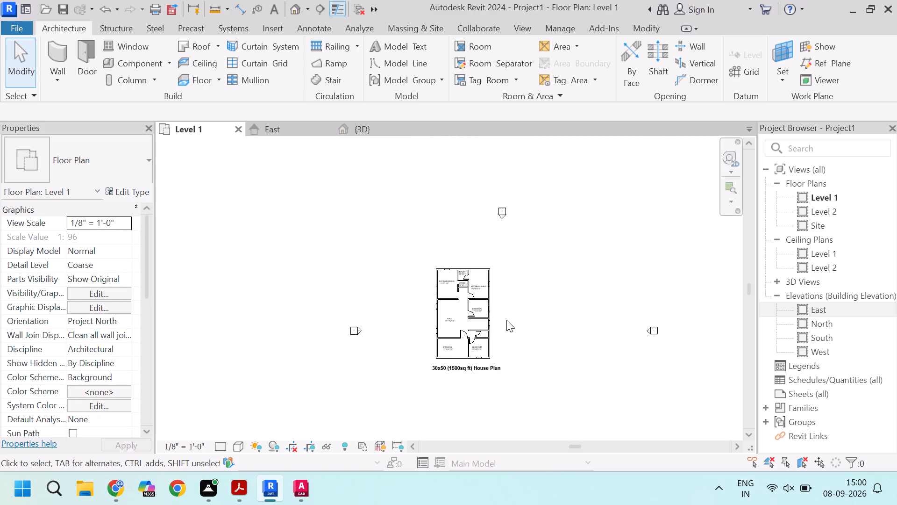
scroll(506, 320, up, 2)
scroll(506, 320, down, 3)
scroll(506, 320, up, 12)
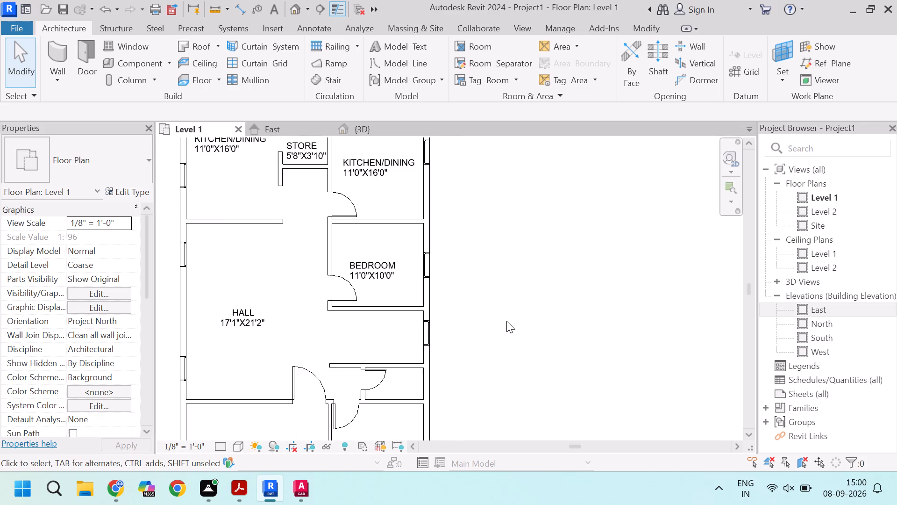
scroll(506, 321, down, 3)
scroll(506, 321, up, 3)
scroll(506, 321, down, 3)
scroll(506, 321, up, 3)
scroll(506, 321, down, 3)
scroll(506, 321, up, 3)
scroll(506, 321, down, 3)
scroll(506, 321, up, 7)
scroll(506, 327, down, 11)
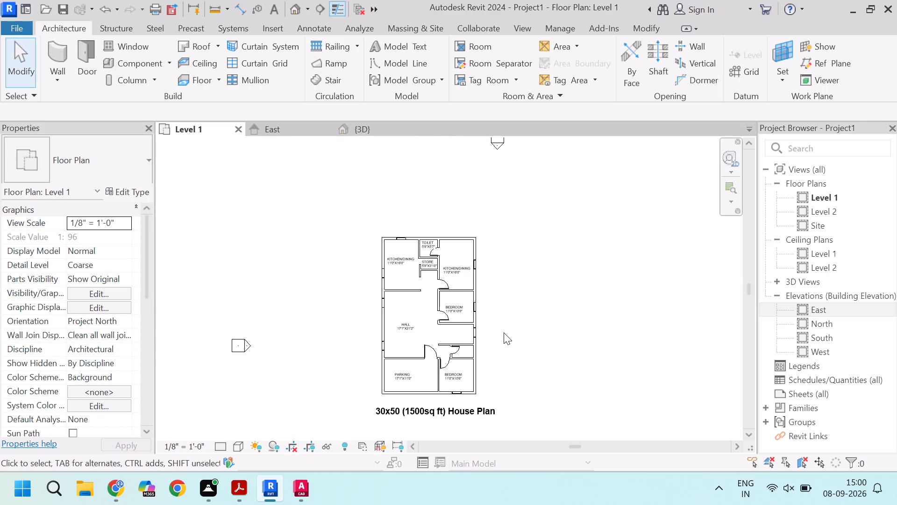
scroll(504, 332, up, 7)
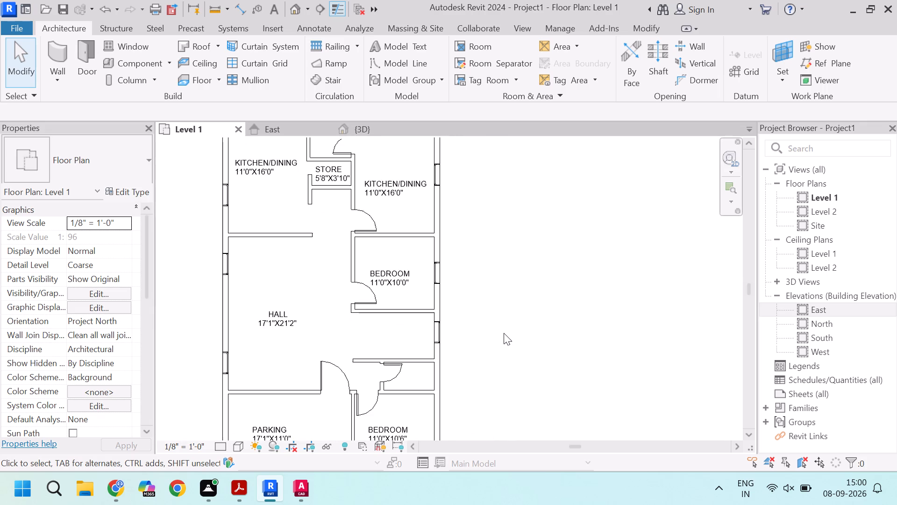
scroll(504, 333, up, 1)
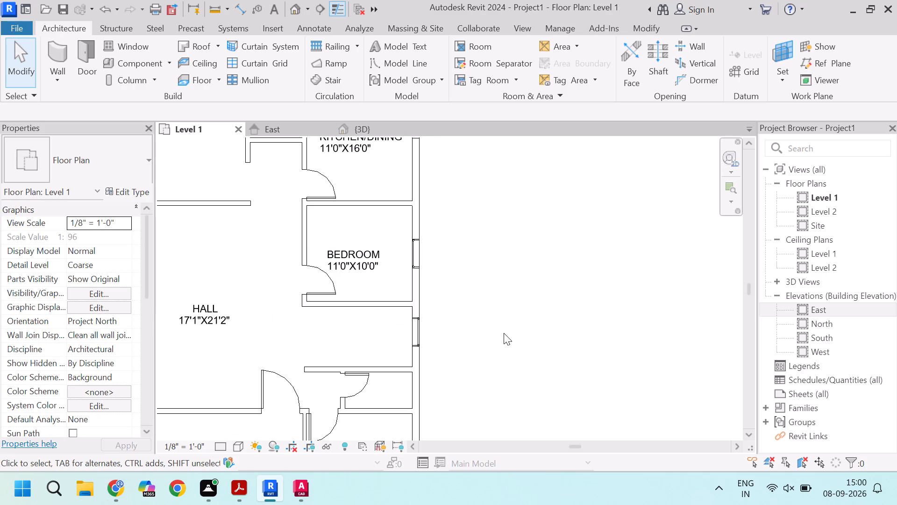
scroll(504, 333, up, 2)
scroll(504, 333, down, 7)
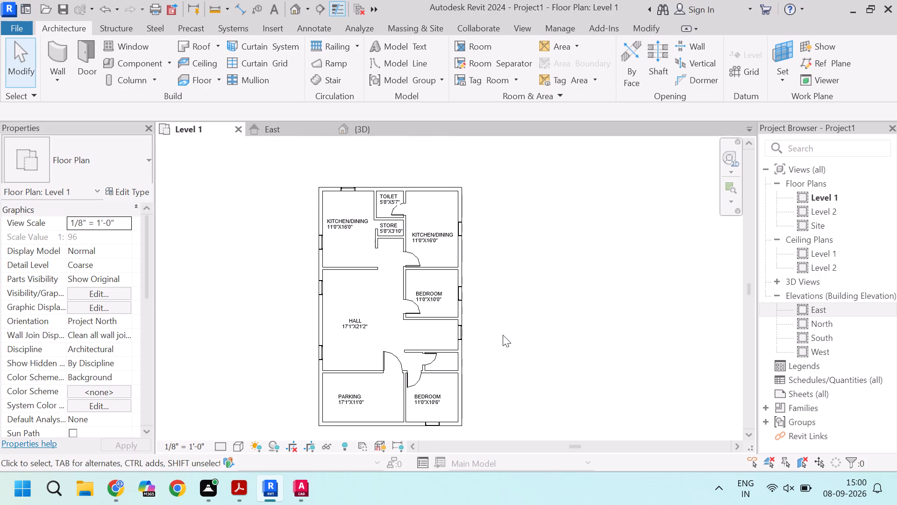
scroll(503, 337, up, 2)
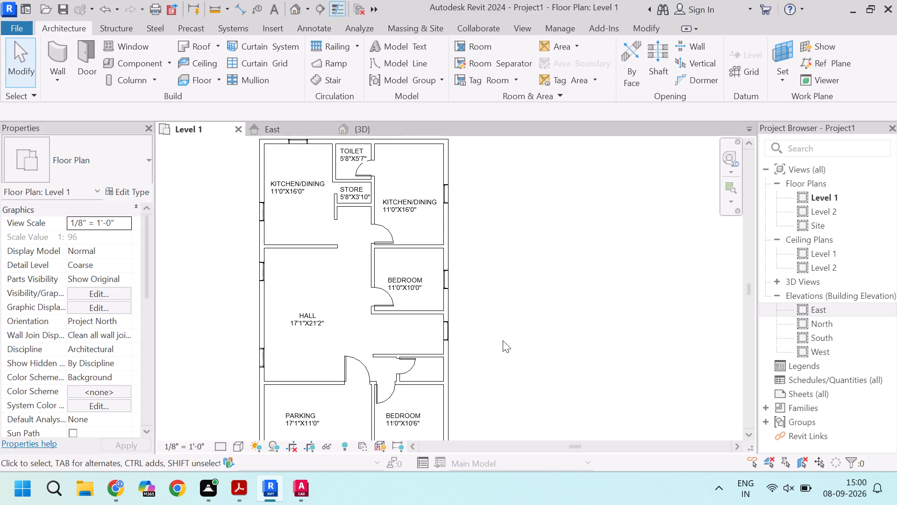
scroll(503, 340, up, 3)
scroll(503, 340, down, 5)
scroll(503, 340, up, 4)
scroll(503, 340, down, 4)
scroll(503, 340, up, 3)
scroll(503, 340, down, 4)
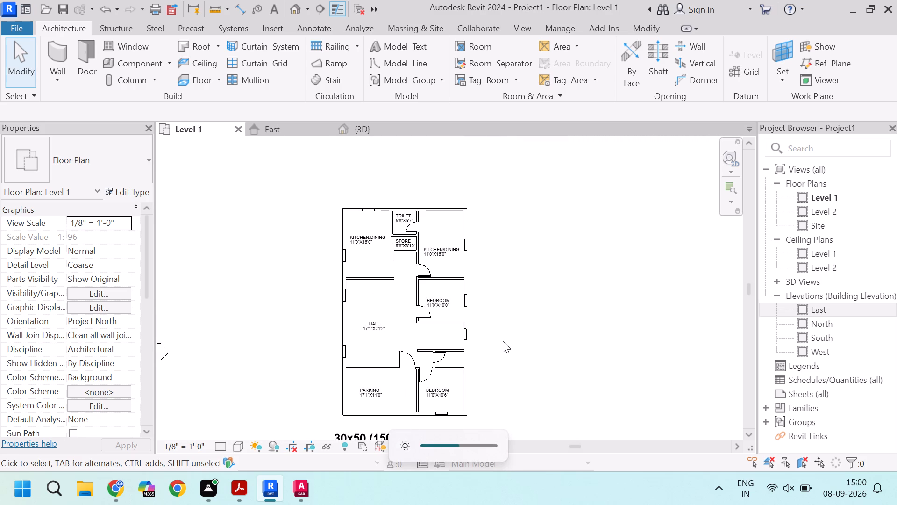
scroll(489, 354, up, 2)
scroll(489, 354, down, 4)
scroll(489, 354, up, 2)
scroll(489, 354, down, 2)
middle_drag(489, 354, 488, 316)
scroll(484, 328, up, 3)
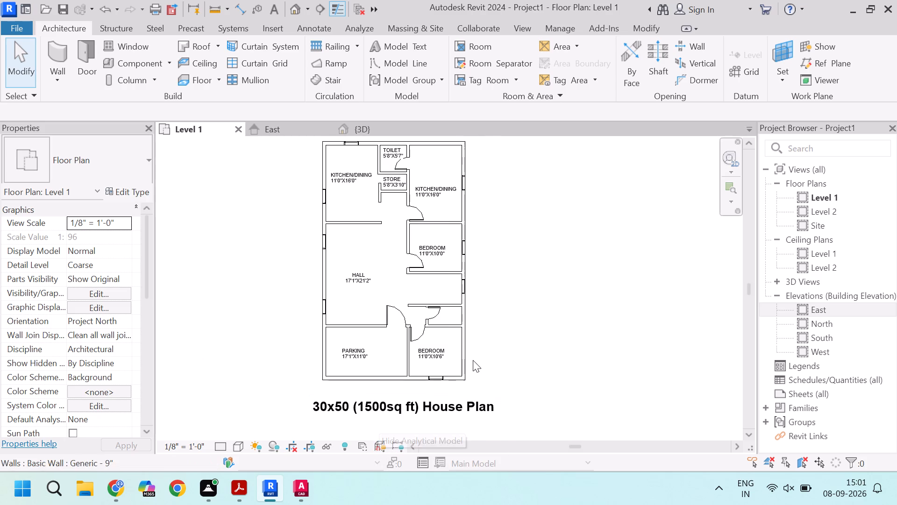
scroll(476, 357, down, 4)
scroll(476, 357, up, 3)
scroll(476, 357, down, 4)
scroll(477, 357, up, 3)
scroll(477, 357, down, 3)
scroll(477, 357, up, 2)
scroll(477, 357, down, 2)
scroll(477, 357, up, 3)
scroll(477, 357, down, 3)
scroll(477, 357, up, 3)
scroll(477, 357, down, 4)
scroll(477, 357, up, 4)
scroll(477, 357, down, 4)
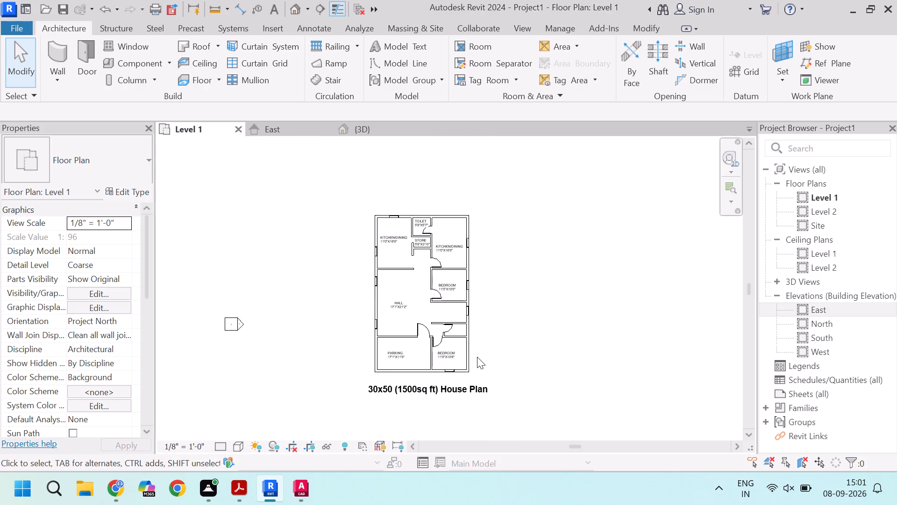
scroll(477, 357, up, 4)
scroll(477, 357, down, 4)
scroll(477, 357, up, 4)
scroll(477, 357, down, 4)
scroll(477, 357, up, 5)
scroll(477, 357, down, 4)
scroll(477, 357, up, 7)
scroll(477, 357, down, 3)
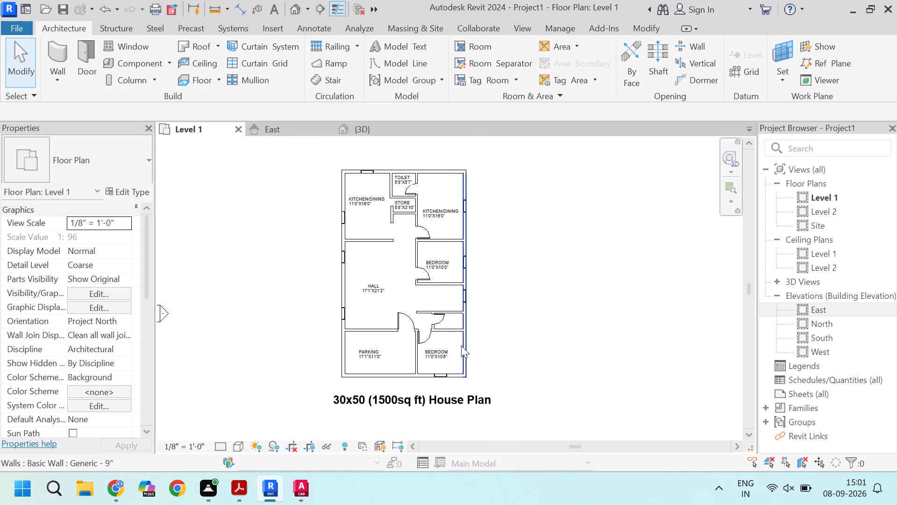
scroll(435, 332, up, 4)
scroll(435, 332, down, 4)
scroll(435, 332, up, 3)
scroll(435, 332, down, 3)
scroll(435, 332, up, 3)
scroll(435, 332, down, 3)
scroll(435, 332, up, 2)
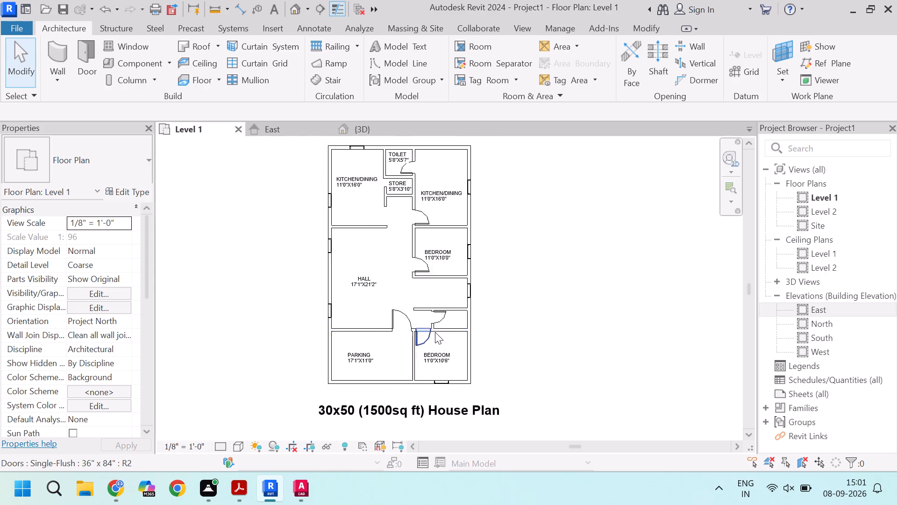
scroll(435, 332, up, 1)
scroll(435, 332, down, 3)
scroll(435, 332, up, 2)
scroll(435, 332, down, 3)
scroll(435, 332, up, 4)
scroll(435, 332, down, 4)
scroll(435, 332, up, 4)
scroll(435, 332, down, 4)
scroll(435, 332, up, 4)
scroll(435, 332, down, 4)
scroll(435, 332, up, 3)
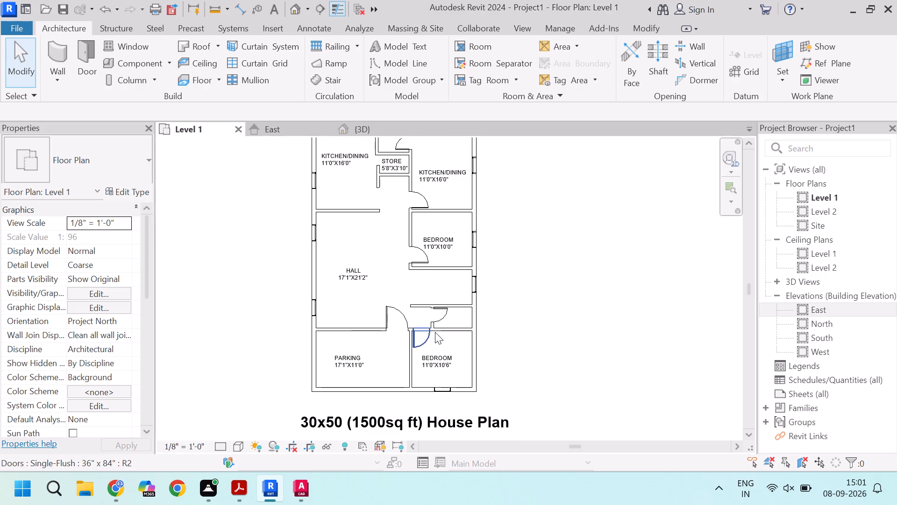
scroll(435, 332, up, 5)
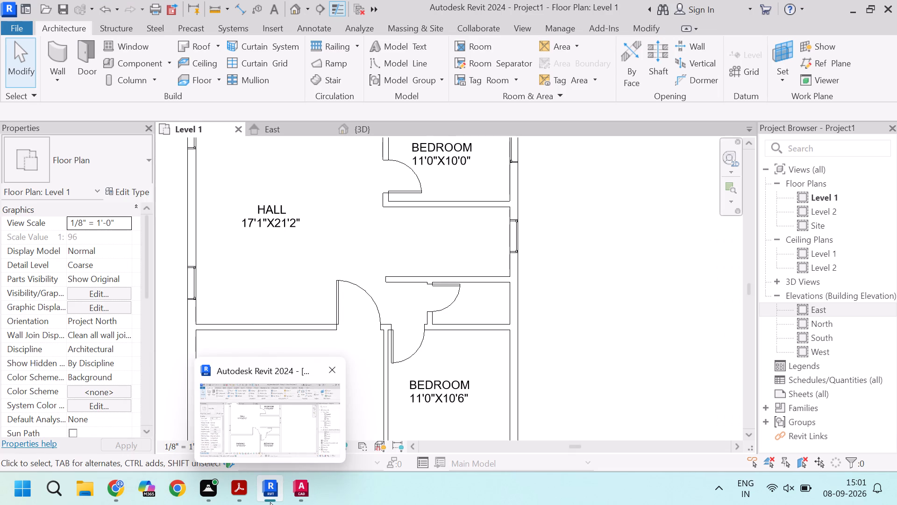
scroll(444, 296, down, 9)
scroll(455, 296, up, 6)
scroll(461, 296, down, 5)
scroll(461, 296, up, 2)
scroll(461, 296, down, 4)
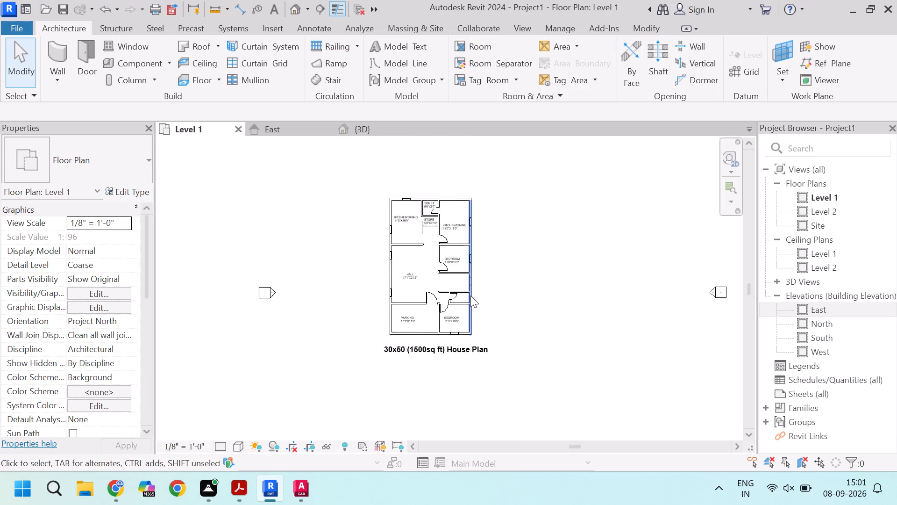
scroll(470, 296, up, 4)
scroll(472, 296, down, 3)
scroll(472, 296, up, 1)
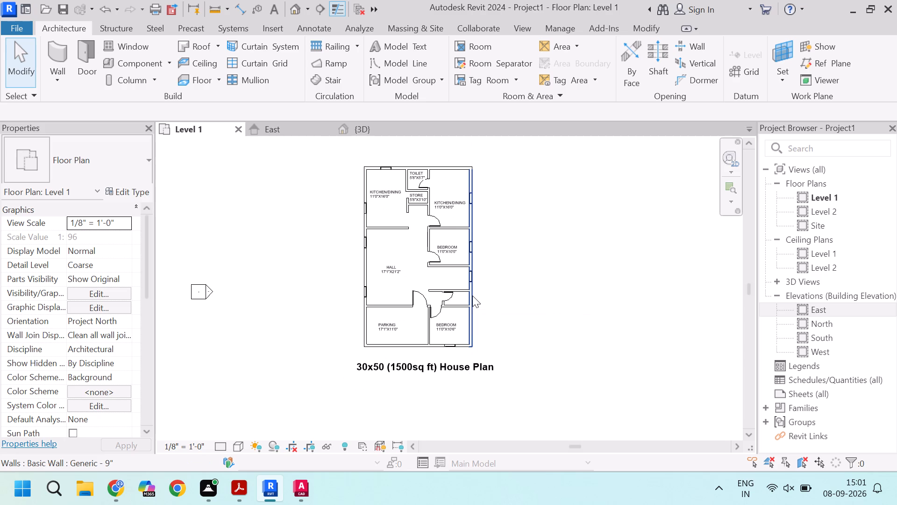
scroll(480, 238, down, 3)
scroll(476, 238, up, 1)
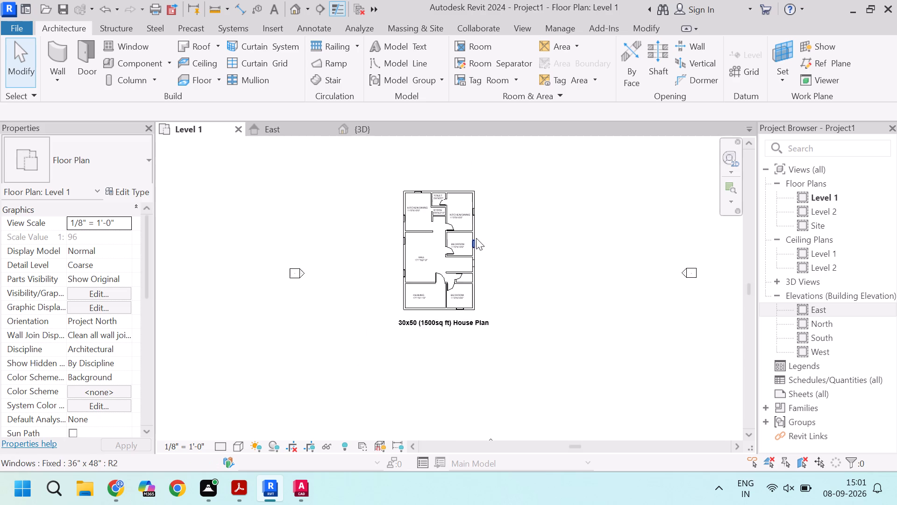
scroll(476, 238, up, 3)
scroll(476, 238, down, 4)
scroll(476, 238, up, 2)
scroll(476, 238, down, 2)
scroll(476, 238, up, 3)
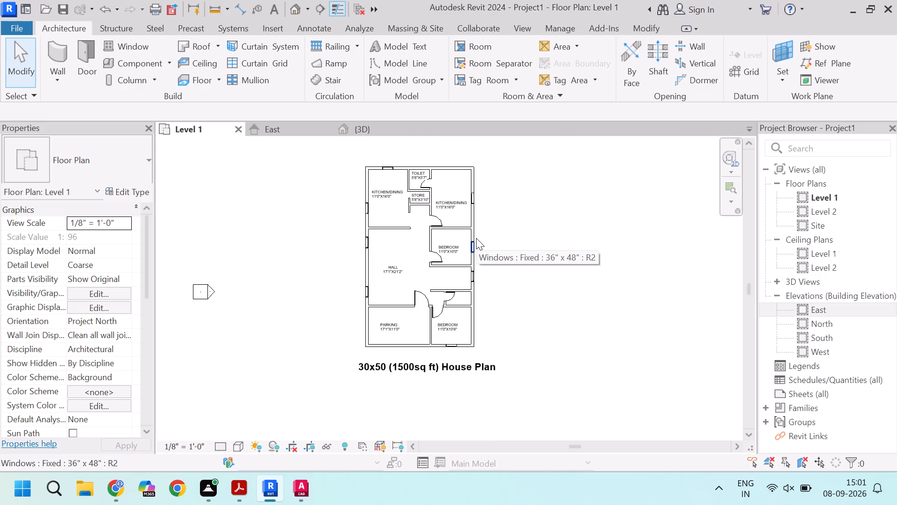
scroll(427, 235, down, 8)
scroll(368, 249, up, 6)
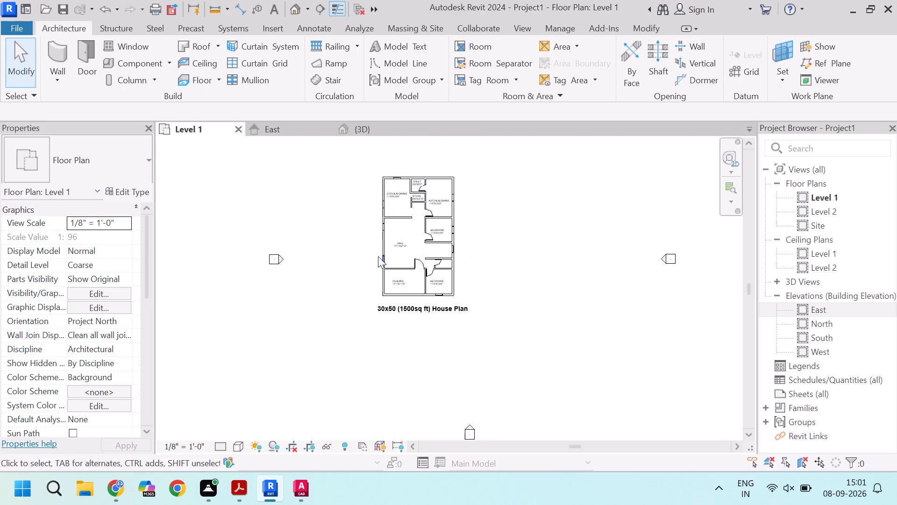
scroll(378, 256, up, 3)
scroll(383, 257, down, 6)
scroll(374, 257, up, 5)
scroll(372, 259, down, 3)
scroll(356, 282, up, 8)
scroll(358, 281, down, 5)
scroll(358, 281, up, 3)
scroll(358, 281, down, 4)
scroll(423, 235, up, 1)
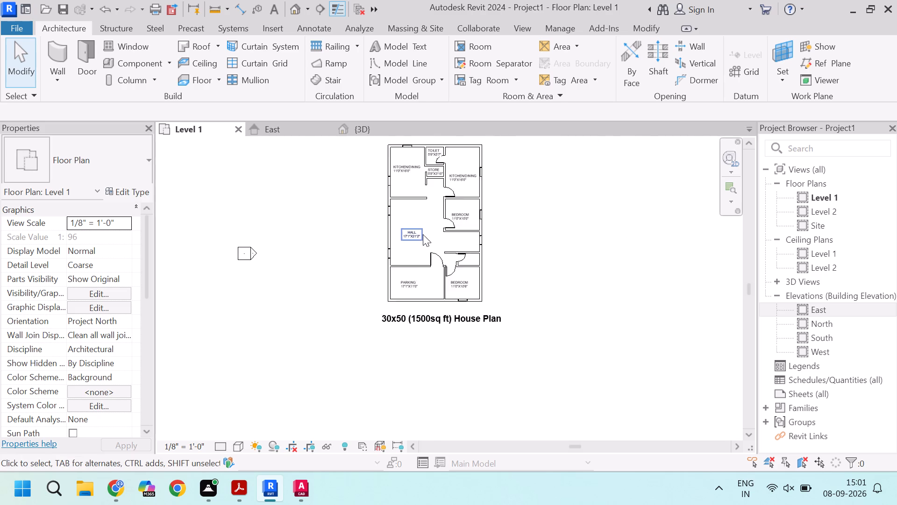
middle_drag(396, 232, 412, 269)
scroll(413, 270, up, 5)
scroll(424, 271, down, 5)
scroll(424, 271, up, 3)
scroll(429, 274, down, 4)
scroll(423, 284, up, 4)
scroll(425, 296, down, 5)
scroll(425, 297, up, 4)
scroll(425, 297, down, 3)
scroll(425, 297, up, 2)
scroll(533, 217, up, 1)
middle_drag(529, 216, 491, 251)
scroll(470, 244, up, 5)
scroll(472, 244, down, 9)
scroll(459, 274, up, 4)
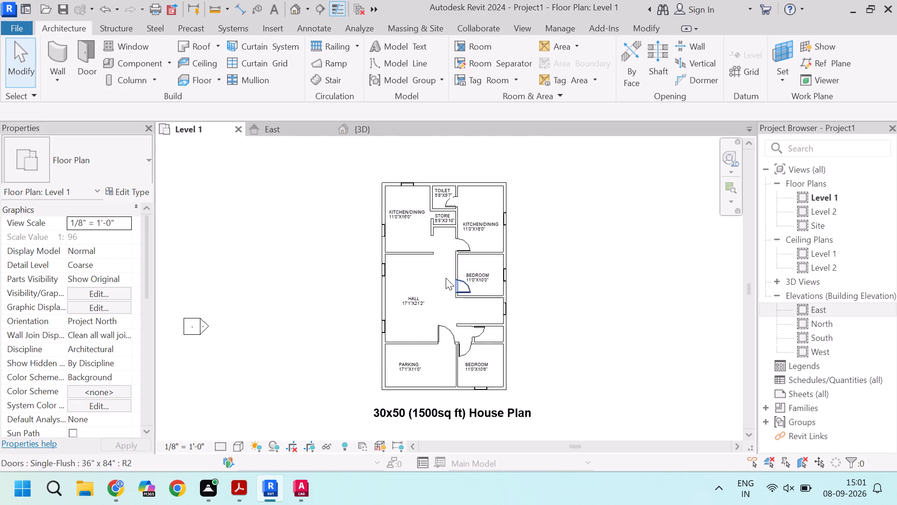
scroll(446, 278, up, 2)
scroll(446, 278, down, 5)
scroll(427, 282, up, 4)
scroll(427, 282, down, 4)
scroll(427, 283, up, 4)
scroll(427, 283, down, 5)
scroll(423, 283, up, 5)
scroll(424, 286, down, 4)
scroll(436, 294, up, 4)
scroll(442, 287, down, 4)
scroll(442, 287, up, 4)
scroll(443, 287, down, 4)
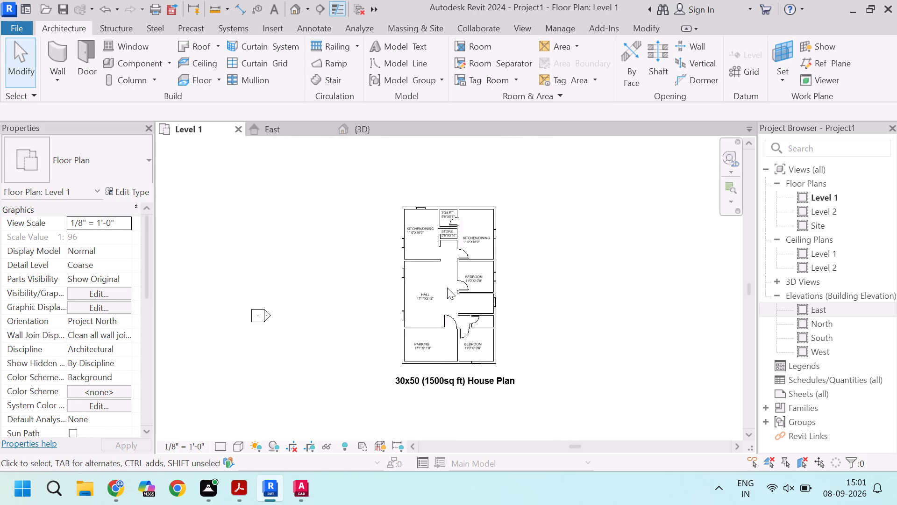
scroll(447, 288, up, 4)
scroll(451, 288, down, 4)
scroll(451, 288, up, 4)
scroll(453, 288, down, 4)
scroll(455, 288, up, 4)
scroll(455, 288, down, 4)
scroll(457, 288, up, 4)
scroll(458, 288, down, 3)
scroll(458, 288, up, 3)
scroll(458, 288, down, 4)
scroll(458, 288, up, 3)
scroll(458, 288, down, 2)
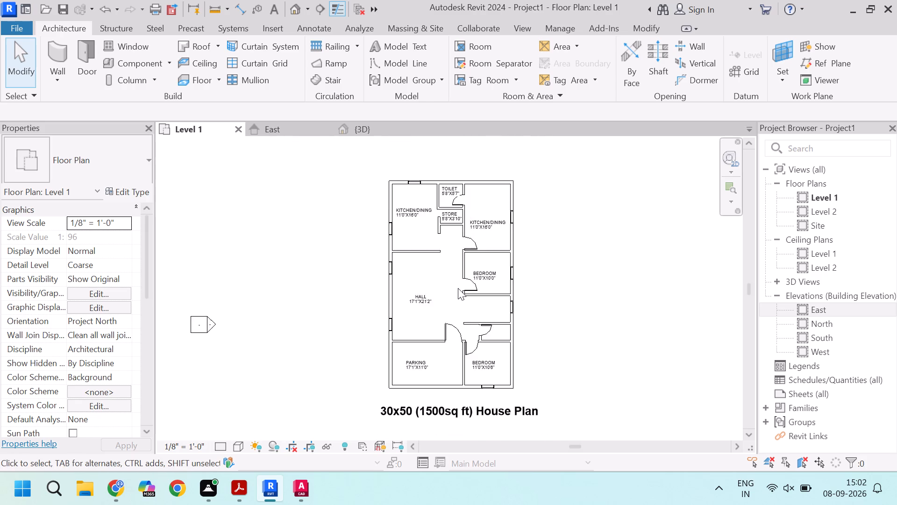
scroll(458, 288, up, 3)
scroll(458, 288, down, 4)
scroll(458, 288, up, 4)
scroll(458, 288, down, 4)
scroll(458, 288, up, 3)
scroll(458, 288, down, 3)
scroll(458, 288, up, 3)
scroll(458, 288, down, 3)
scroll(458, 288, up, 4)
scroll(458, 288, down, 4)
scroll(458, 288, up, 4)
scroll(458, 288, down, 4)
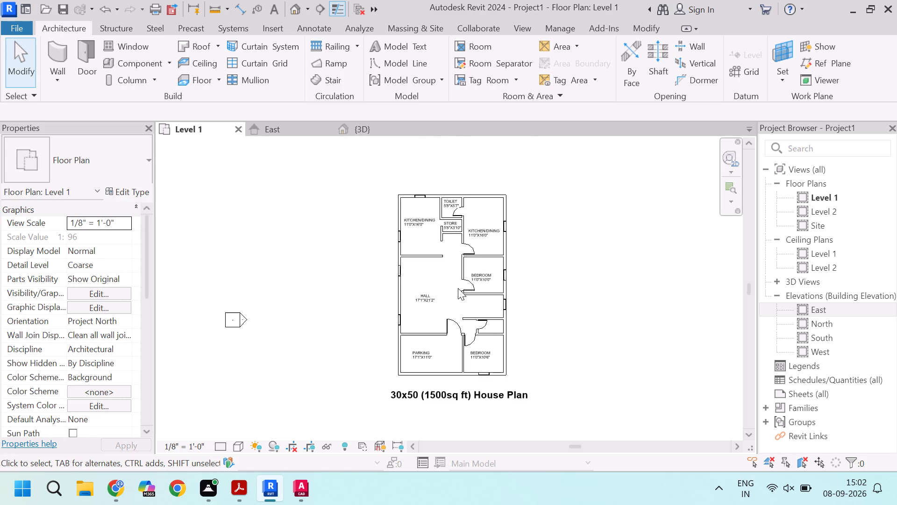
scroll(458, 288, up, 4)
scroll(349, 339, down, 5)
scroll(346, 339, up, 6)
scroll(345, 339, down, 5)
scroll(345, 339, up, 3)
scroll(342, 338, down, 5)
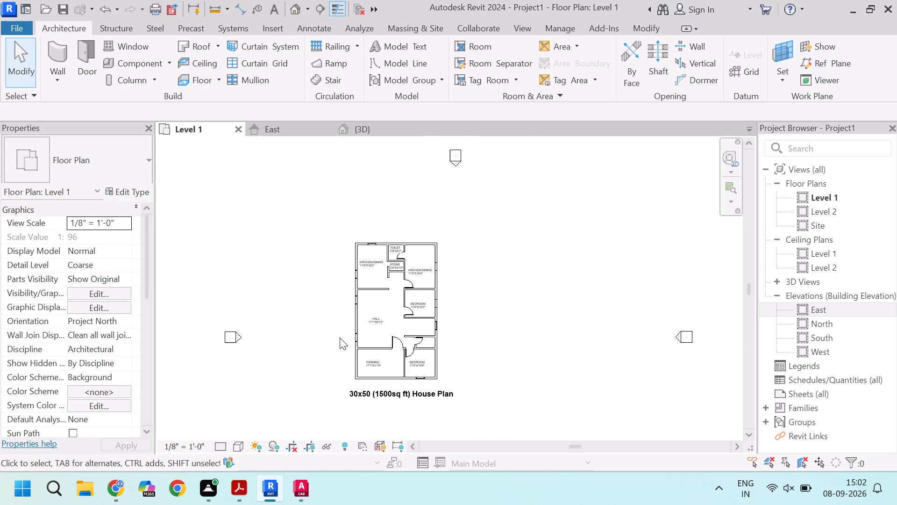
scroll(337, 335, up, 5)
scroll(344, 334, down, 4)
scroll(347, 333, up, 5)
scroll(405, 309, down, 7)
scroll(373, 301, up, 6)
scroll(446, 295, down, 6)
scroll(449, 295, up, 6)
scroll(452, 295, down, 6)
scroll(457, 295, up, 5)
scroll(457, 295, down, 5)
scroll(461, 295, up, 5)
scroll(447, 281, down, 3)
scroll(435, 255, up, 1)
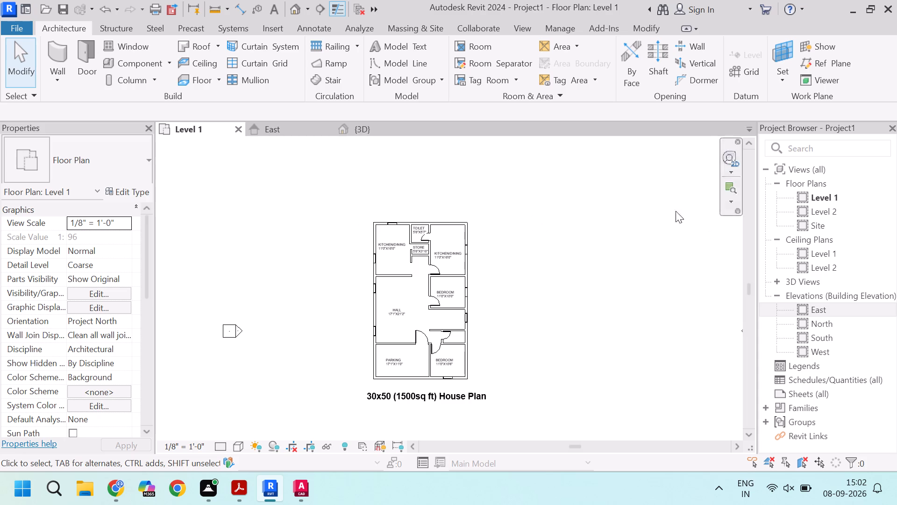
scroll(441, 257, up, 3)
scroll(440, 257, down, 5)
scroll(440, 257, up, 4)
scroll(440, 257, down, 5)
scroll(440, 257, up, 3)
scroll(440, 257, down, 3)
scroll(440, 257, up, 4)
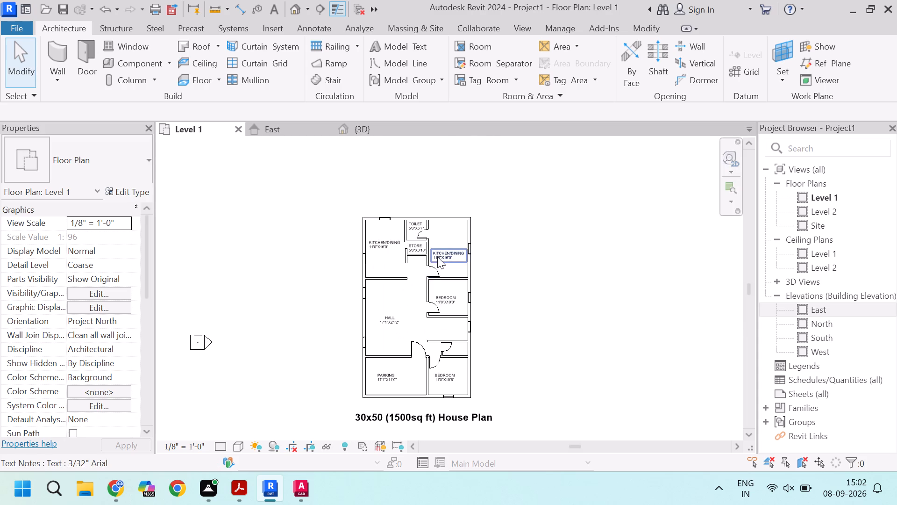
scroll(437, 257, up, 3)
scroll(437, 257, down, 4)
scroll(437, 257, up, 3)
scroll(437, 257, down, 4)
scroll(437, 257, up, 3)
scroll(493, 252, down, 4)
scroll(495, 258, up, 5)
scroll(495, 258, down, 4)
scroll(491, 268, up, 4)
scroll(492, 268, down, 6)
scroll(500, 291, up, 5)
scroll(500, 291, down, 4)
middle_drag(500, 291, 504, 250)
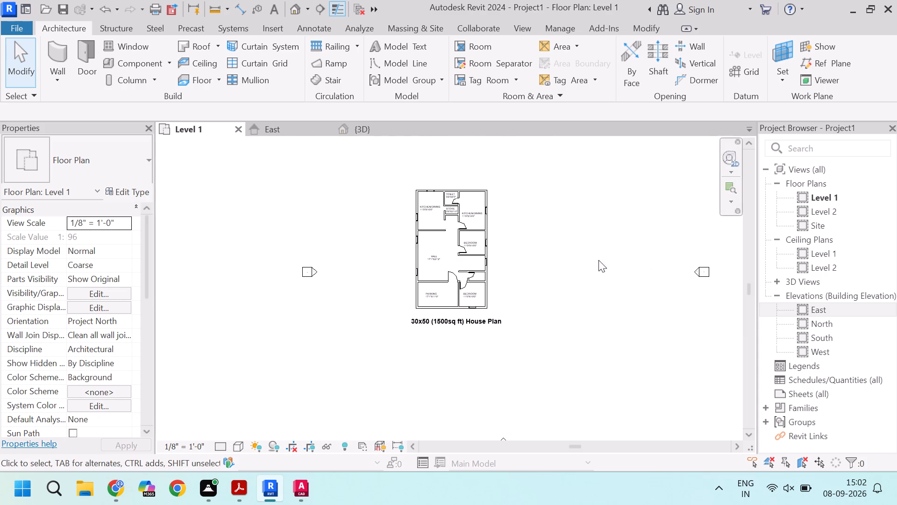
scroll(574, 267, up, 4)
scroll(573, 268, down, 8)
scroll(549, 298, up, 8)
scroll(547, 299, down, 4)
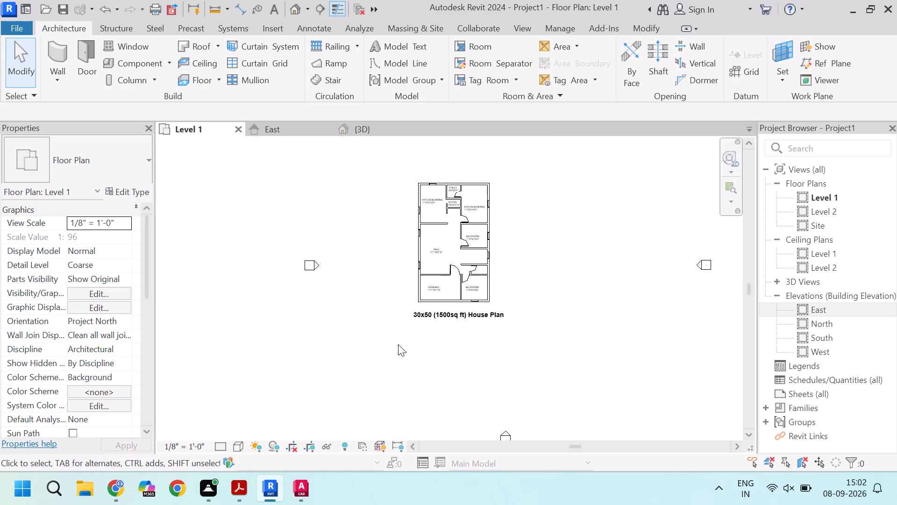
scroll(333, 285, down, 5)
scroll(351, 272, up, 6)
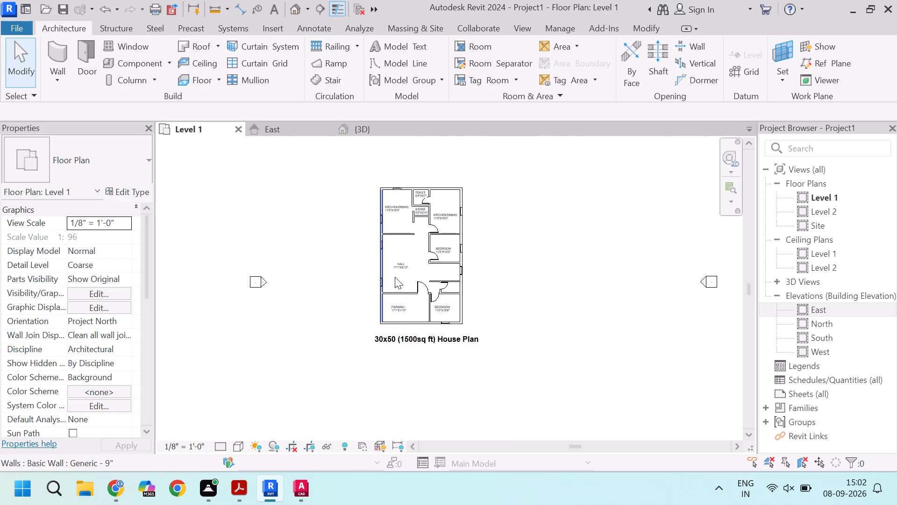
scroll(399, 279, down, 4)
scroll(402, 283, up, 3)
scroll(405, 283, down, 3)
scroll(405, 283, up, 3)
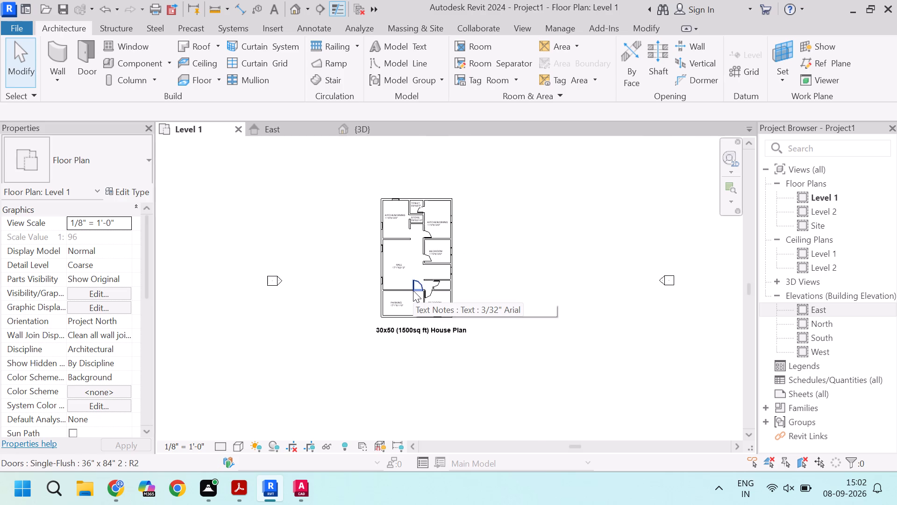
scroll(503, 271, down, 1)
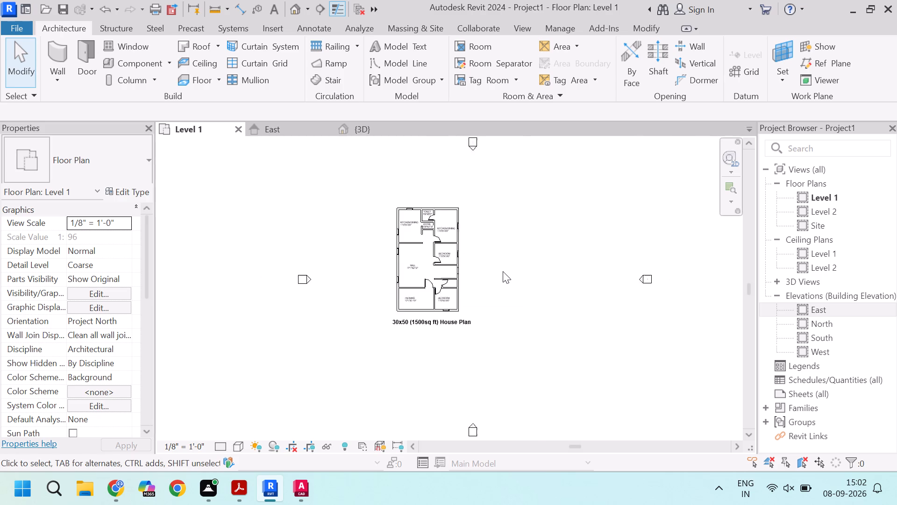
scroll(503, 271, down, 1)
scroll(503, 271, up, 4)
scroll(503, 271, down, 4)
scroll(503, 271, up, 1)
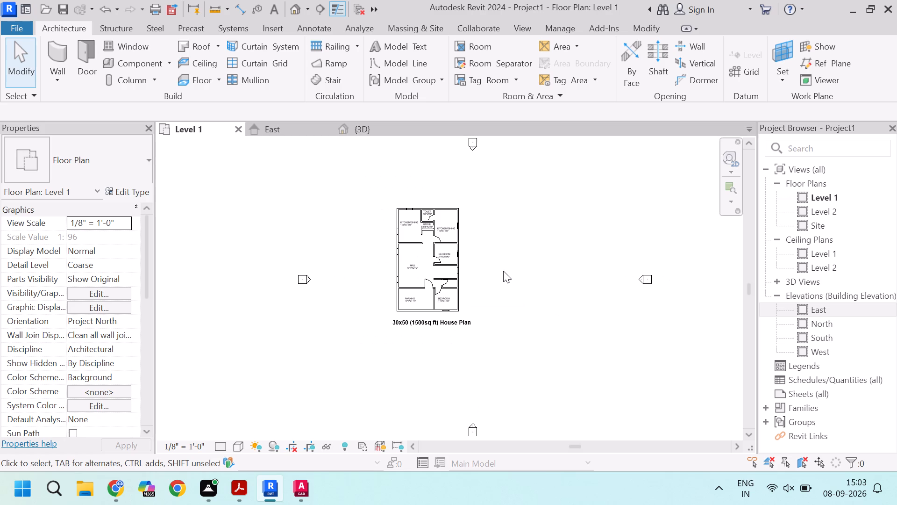